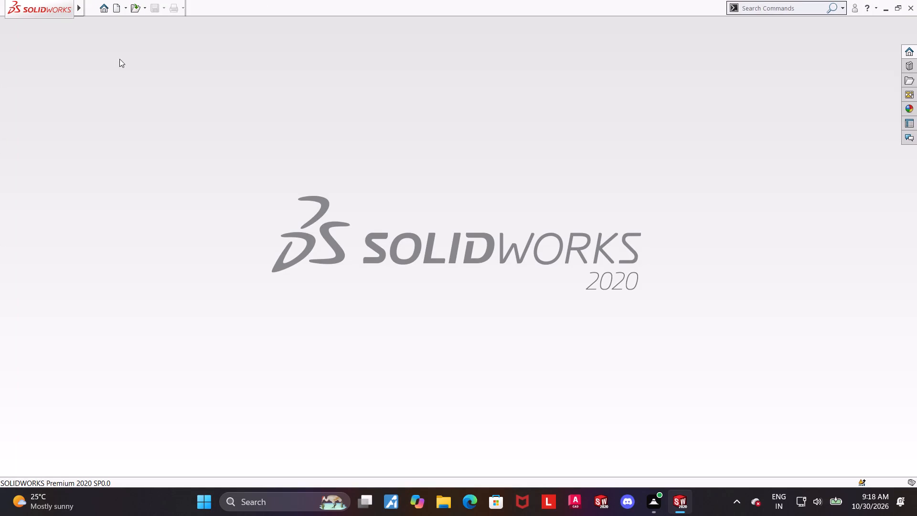
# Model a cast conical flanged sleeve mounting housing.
# Create a new part document.
pyautogui.click(117, 9)
pyautogui.doubleClick(243, 229)
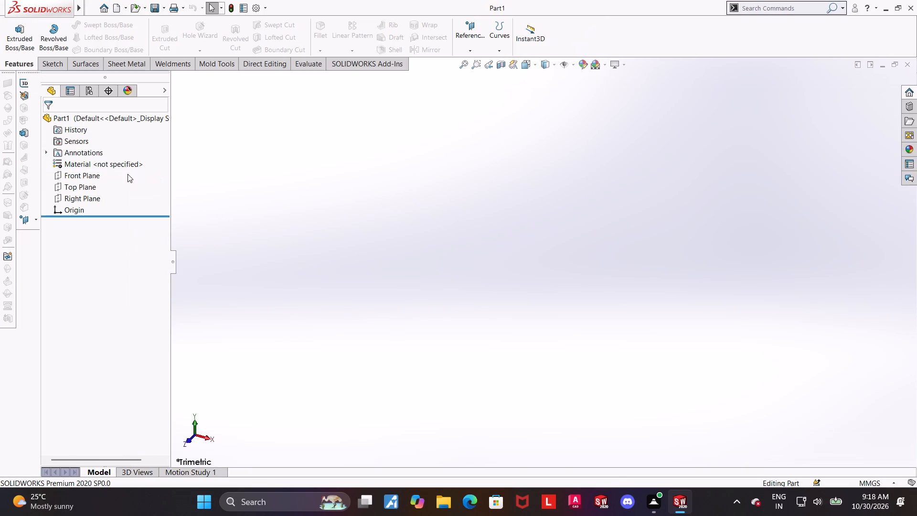
# Start a sketch on the Front Plane.
pyautogui.click(85, 172)
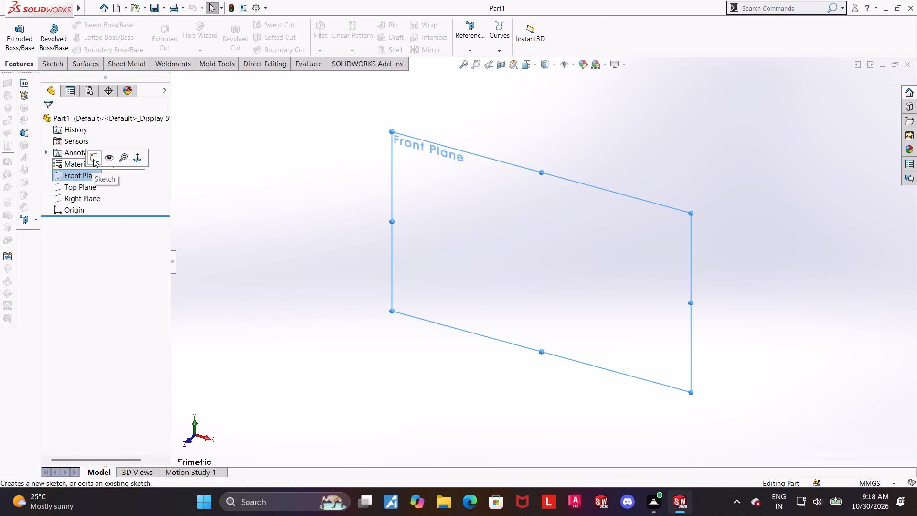
pyautogui.click(93, 159)
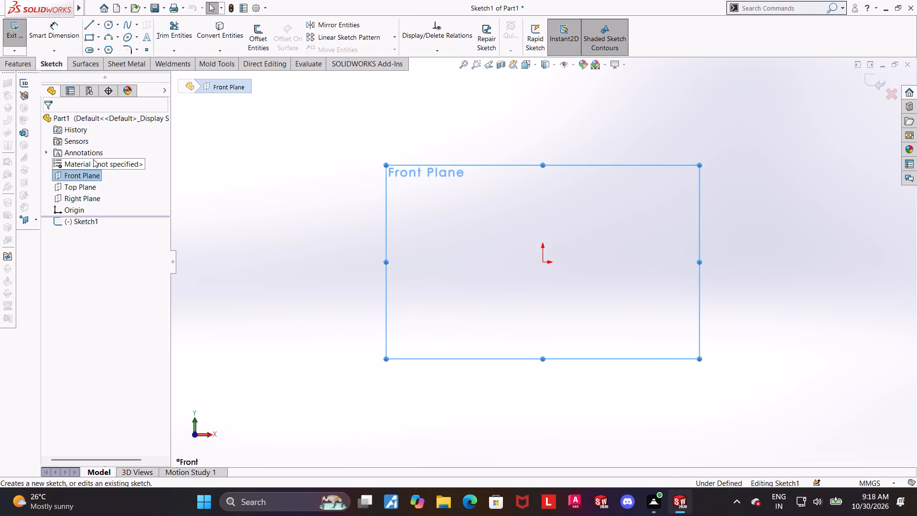
# Draw a horizontal centerline about 175 mm long from the origin toward positive X.
pyautogui.scroll(1, 820, 364)
pyautogui.scroll(-1, 574, 236)
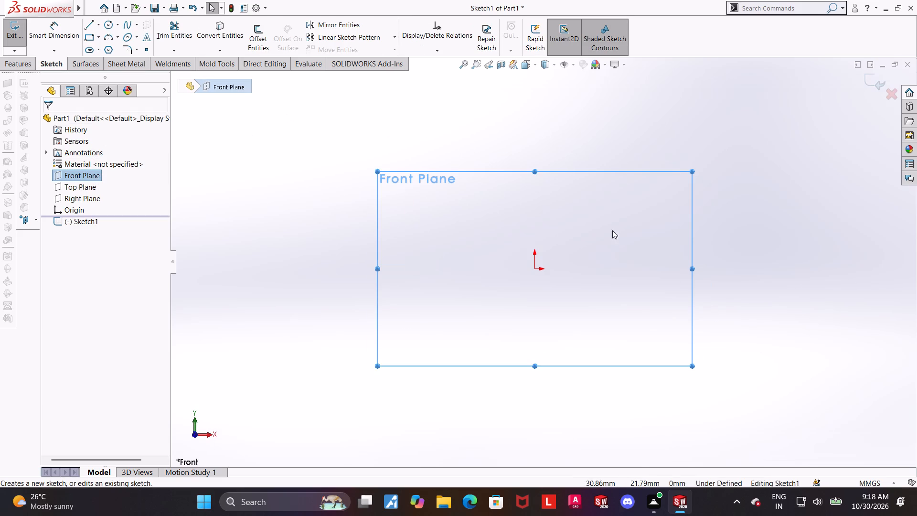
pyautogui.scroll(1, 642, 230)
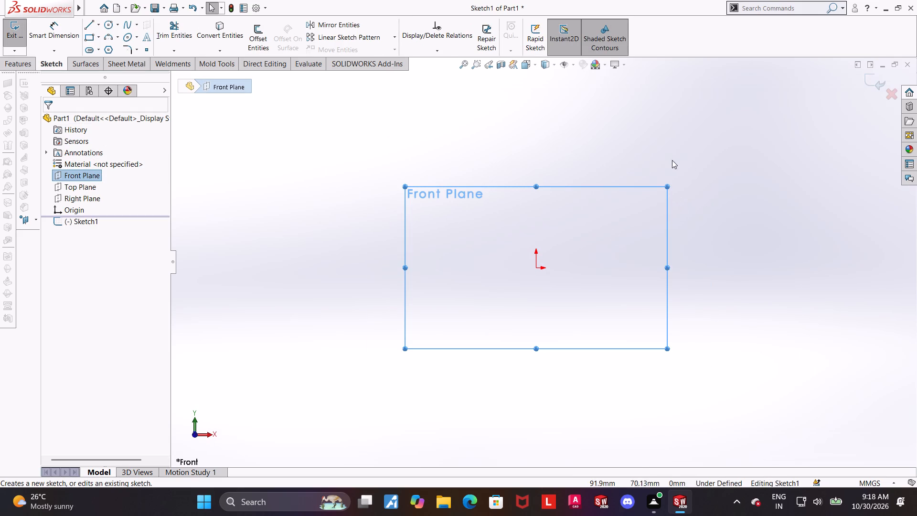
pyautogui.click(96, 24)
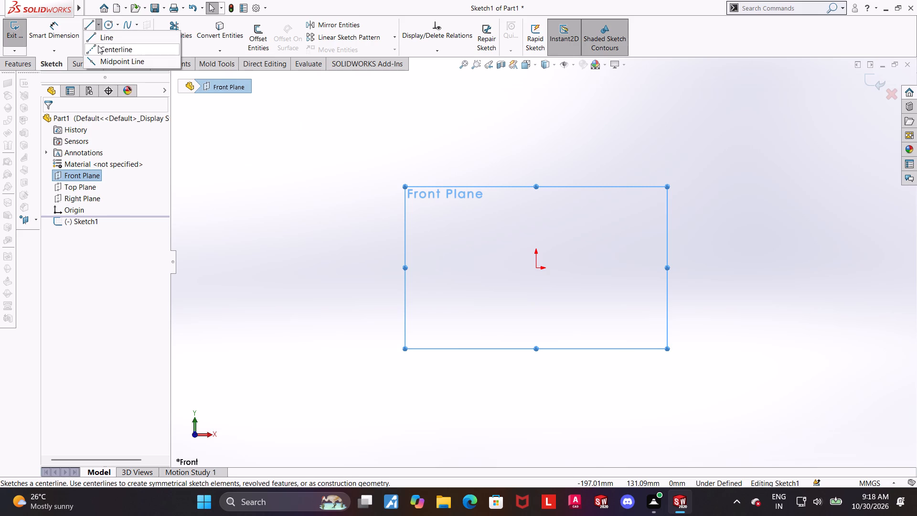
pyautogui.click(98, 45)
pyautogui.click(536, 268)
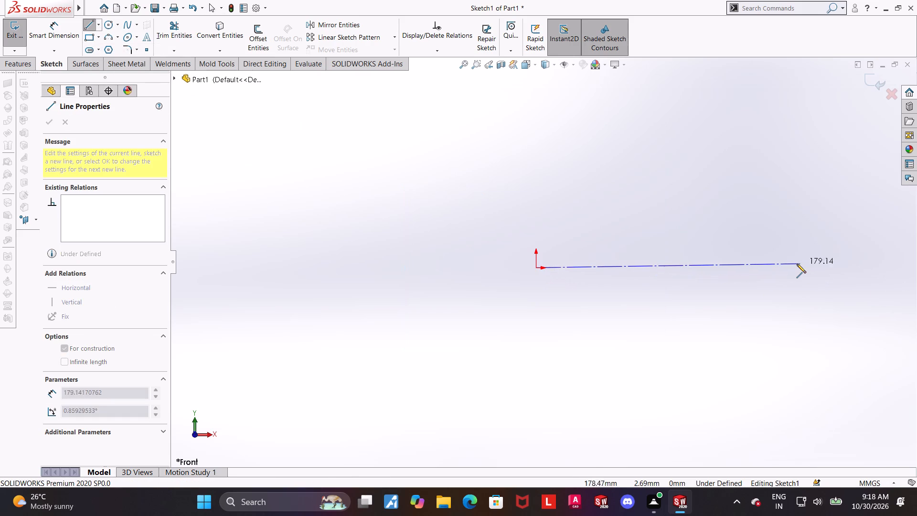
pyautogui.click(791, 267)
pyautogui.press('Escape')
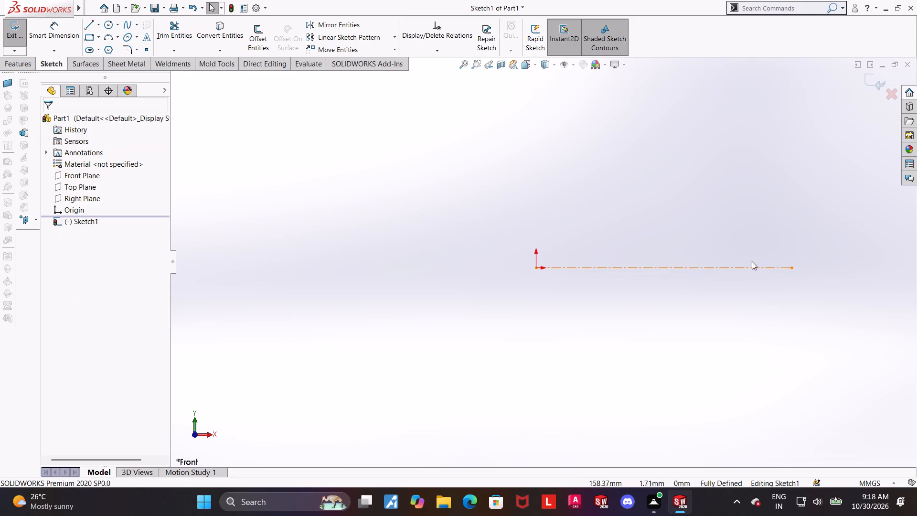
# Sketch the hub outline about 48 mm above the centerline: bottom edge with an 11 mm high recess, vertical end and 116 mm top edge.
pyautogui.click(87, 29)
pyautogui.scroll(2, 745, 312)
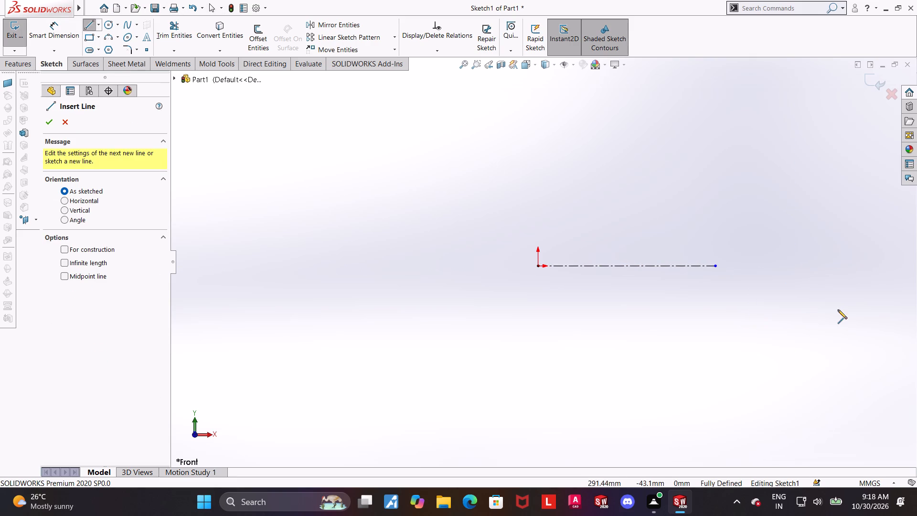
pyautogui.scroll(-1, 839, 309)
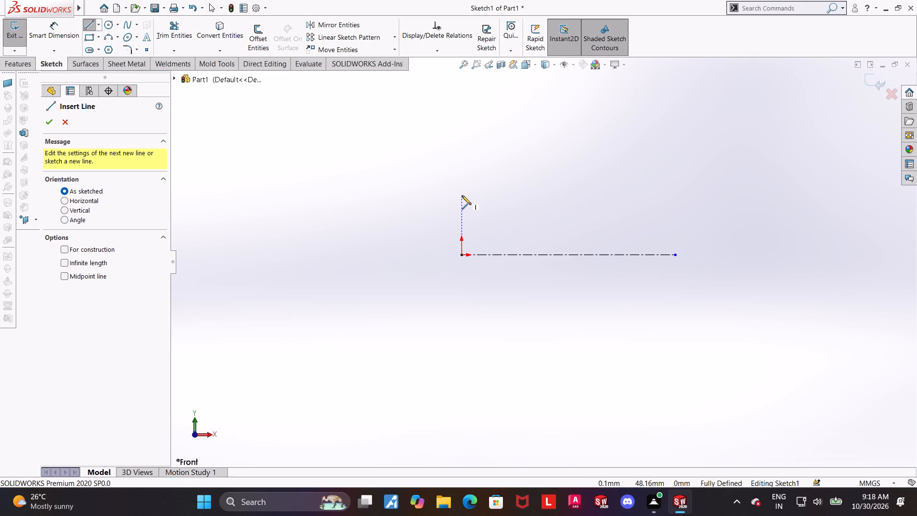
pyautogui.click(462, 195)
pyautogui.click(537, 196)
pyautogui.click(537, 182)
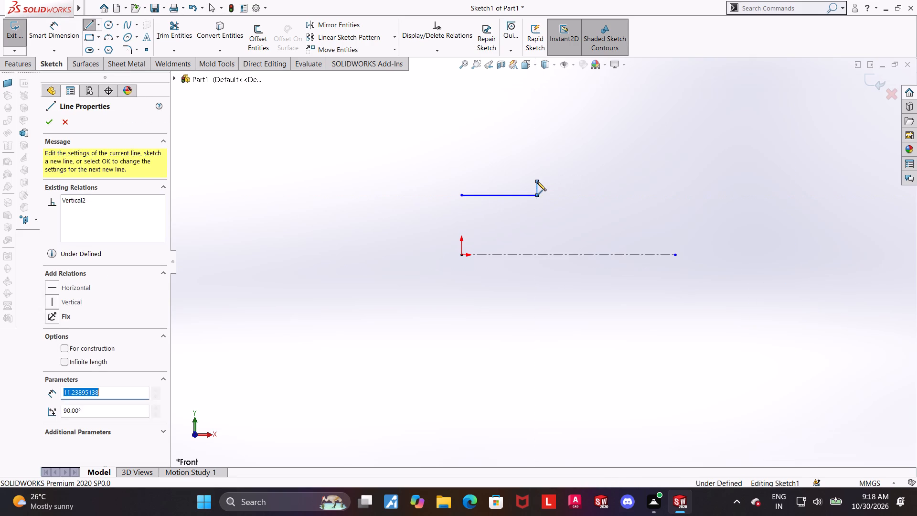
pyautogui.click(586, 182)
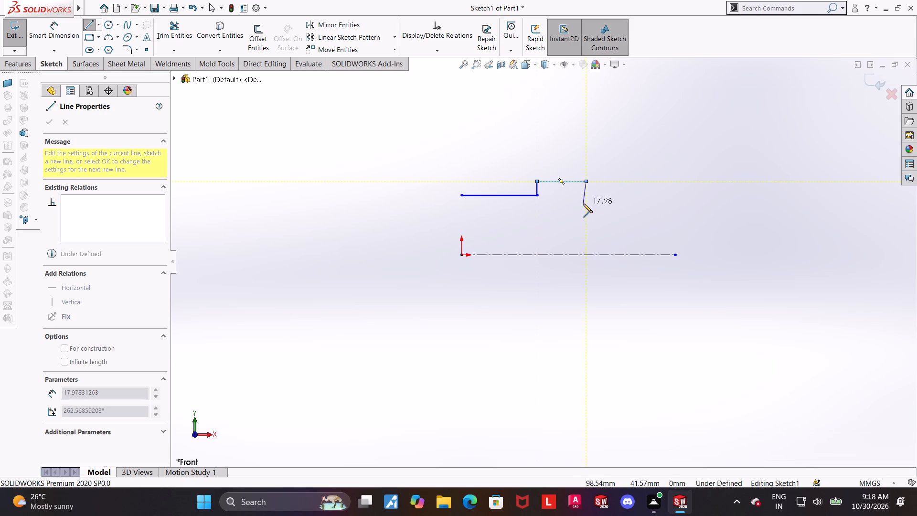
pyautogui.click(585, 196)
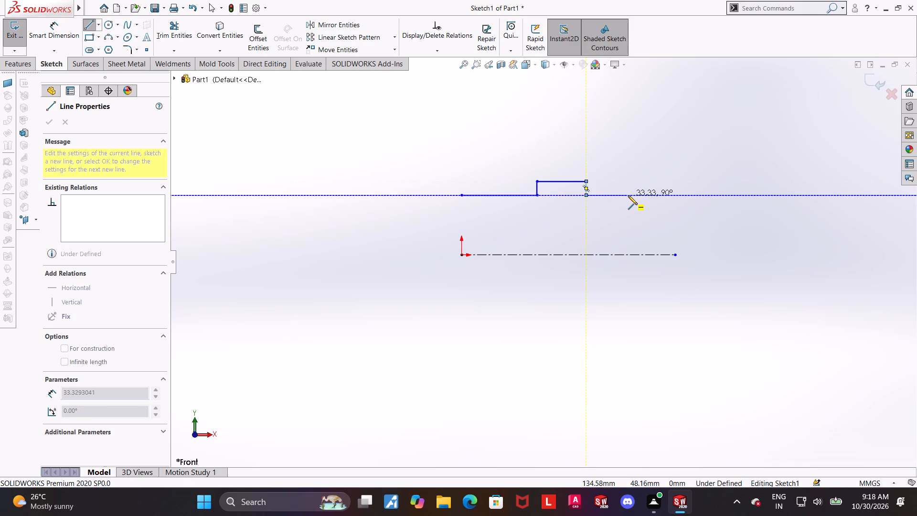
pyautogui.click(628, 195)
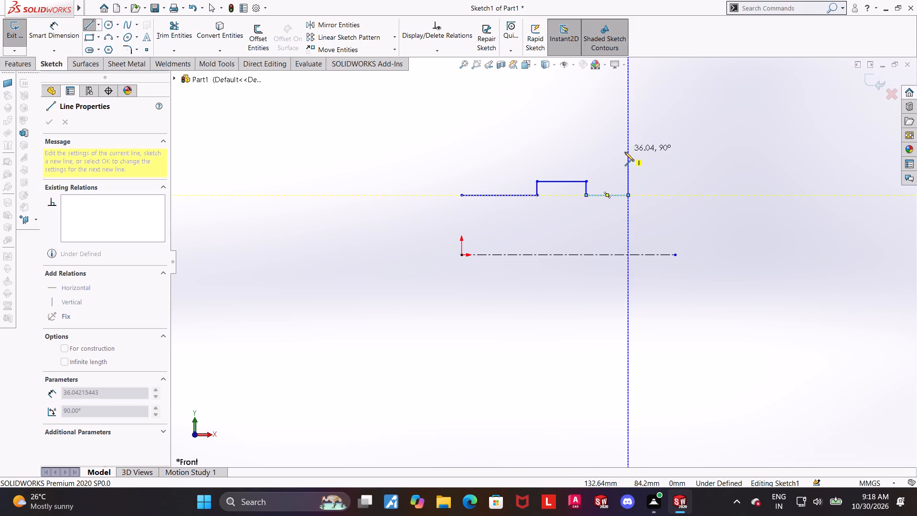
pyautogui.click(627, 148)
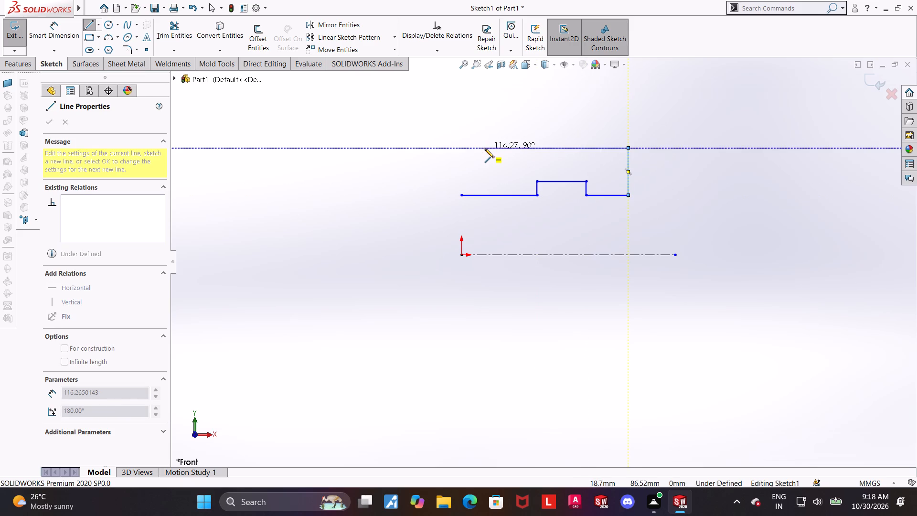
pyautogui.click(485, 149)
# Continue the outline with an inclined arm rising up-left from the hub, a small squared head, and a return line about 110 mm long.
pyautogui.scroll(-2, 485, 149)
pyautogui.scroll(5, 485, 149)
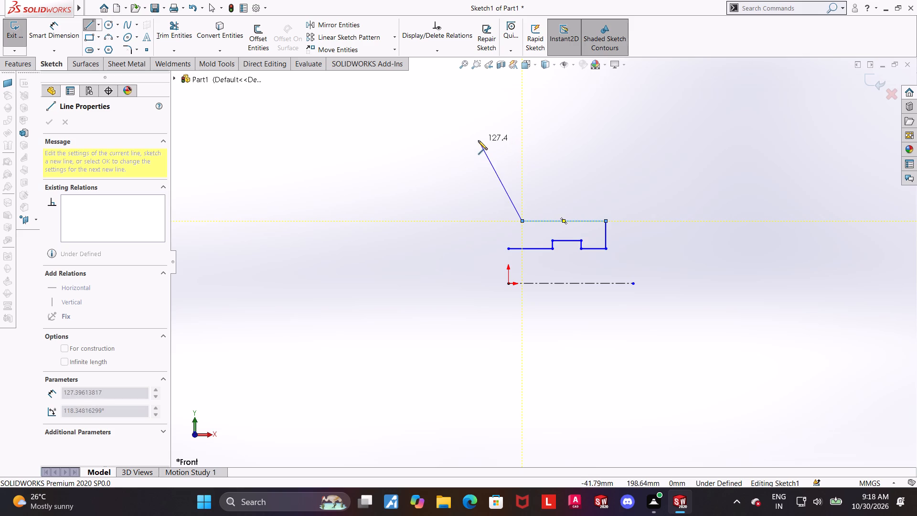
pyautogui.click(477, 135)
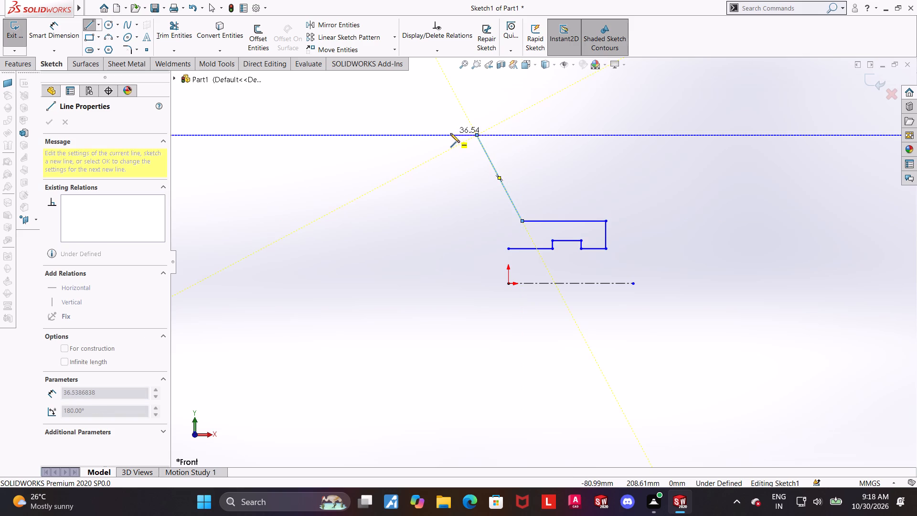
pyautogui.click(450, 133)
pyautogui.click(449, 154)
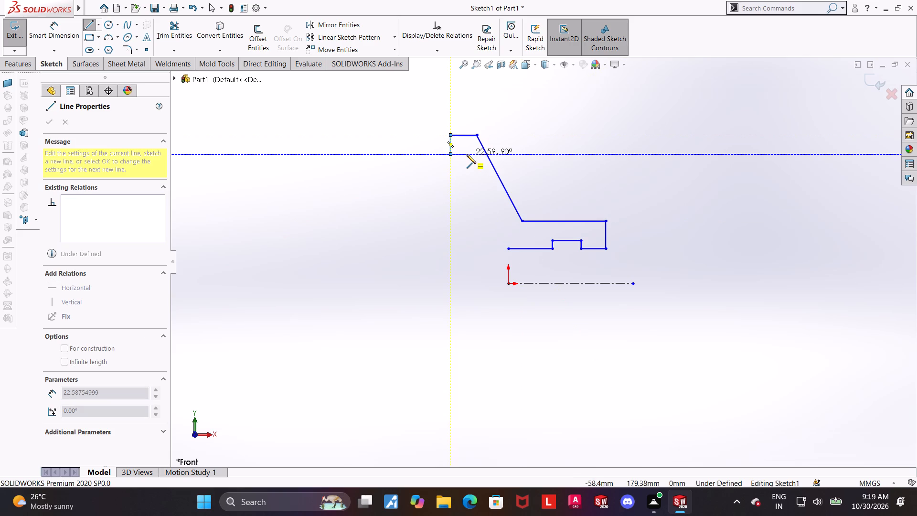
pyautogui.click(467, 154)
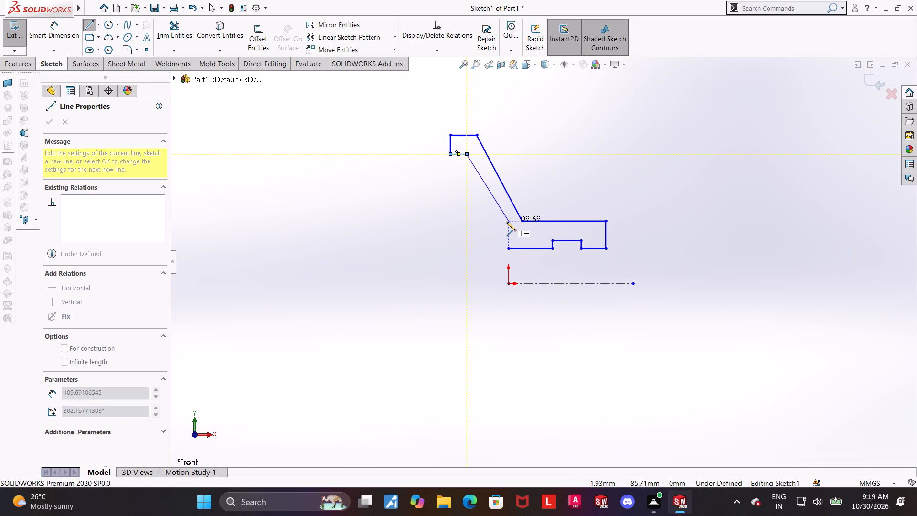
pyautogui.click(507, 222)
# Close the profile with a 19 mm horizontal line and a vertical line, merging its lower endpoint with the bottom edge's start point.
pyautogui.click(495, 222)
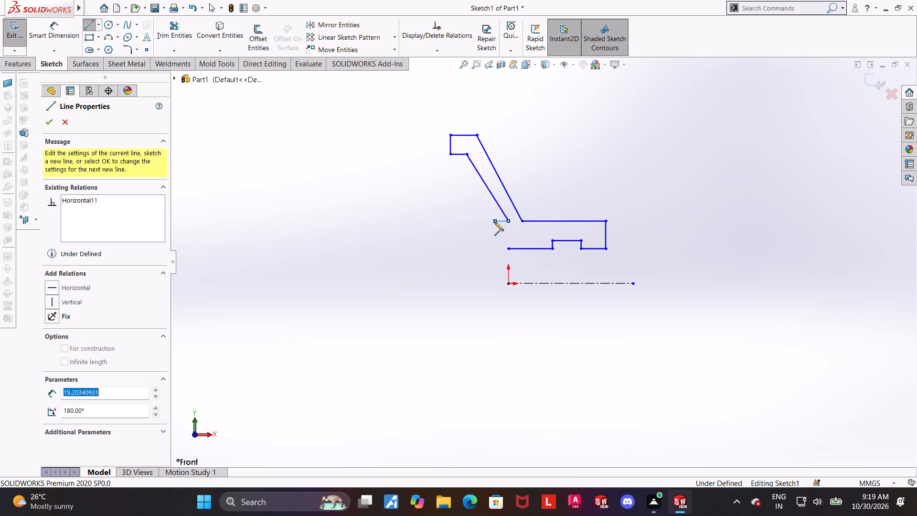
pyautogui.click(493, 246)
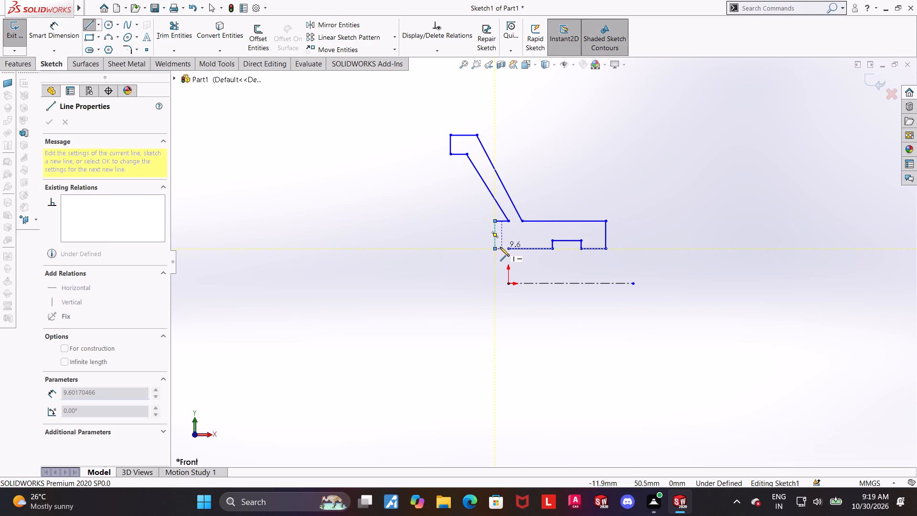
pyautogui.press('Escape')
pyautogui.scroll(-2, 518, 240)
pyautogui.keyDown('ctrl'); pyautogui.click(507, 254); pyautogui.keyUp('ctrl')
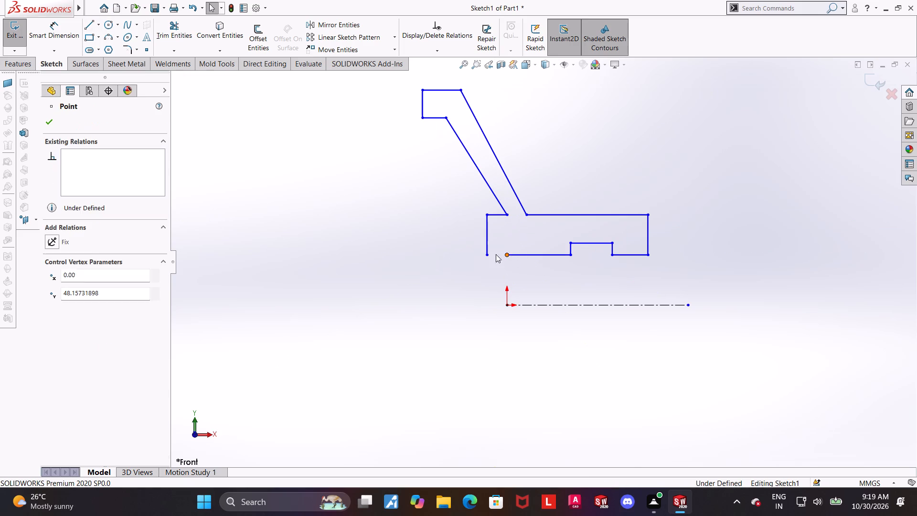
pyautogui.keyDown('ctrl'); pyautogui.click(488, 256); pyautogui.keyUp('ctrl')
pyautogui.click(53, 338)
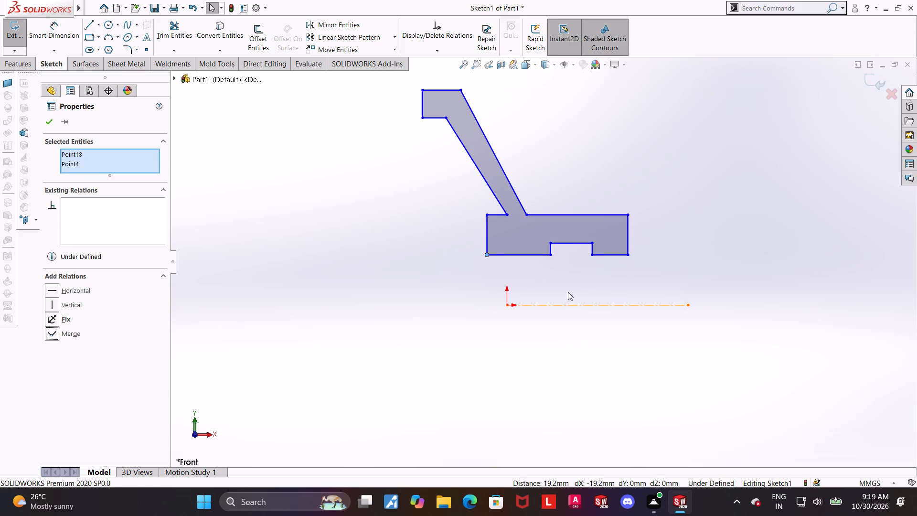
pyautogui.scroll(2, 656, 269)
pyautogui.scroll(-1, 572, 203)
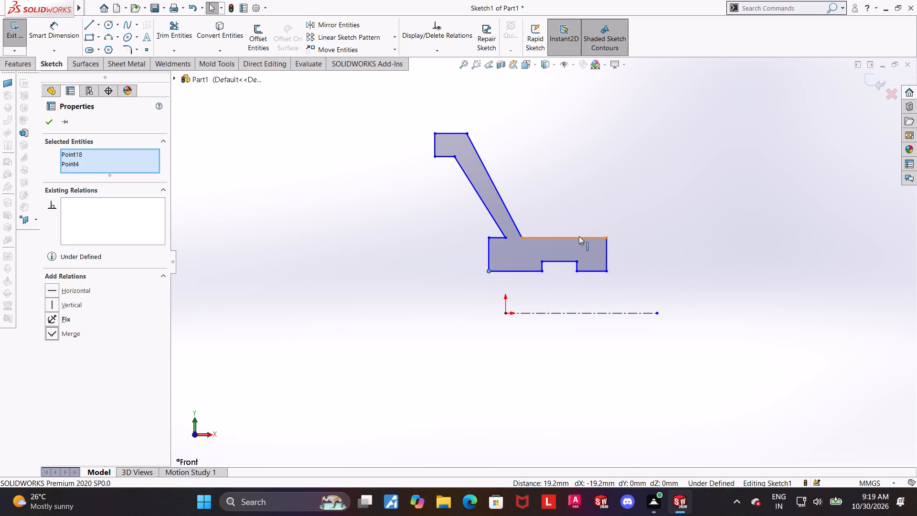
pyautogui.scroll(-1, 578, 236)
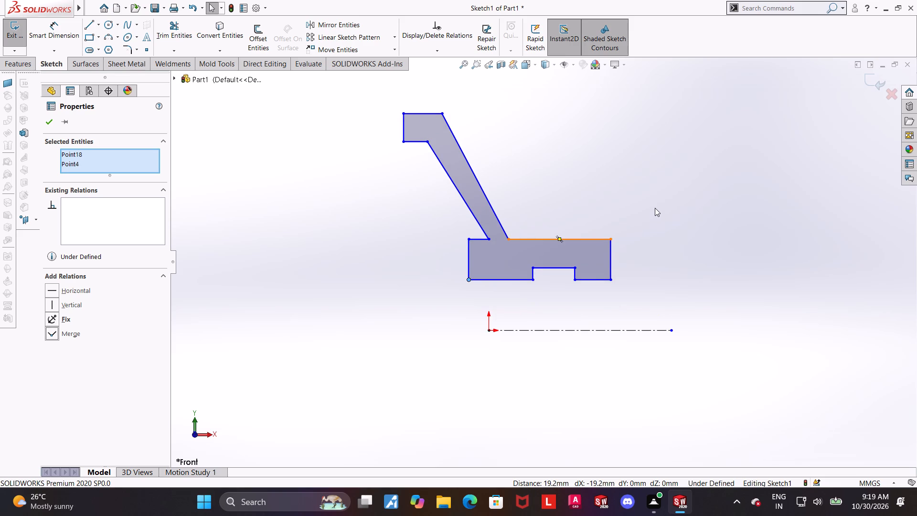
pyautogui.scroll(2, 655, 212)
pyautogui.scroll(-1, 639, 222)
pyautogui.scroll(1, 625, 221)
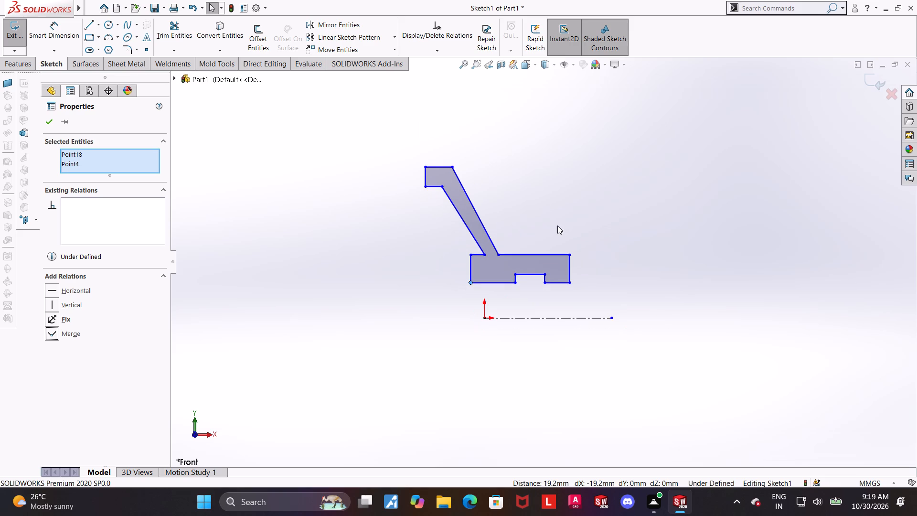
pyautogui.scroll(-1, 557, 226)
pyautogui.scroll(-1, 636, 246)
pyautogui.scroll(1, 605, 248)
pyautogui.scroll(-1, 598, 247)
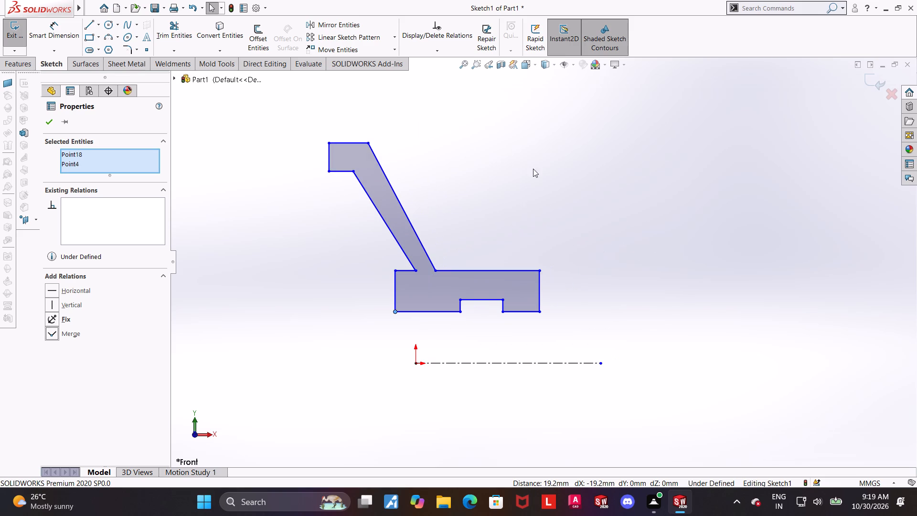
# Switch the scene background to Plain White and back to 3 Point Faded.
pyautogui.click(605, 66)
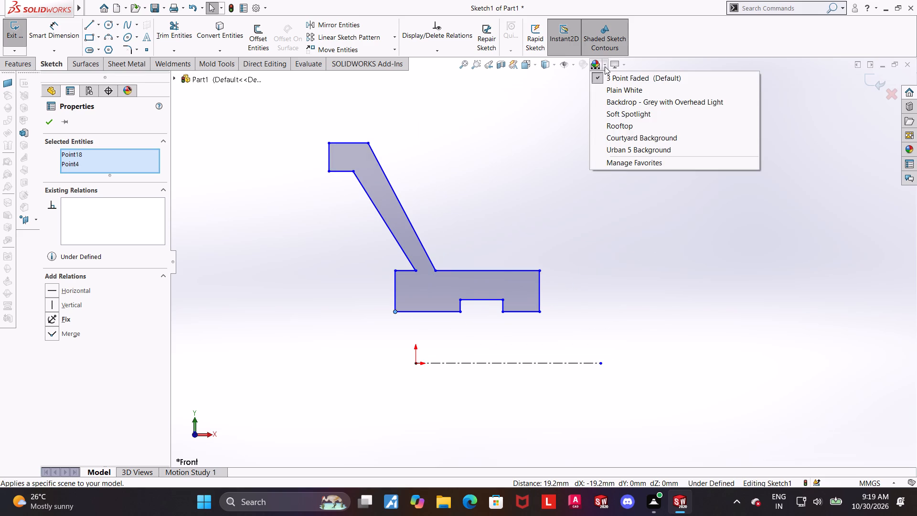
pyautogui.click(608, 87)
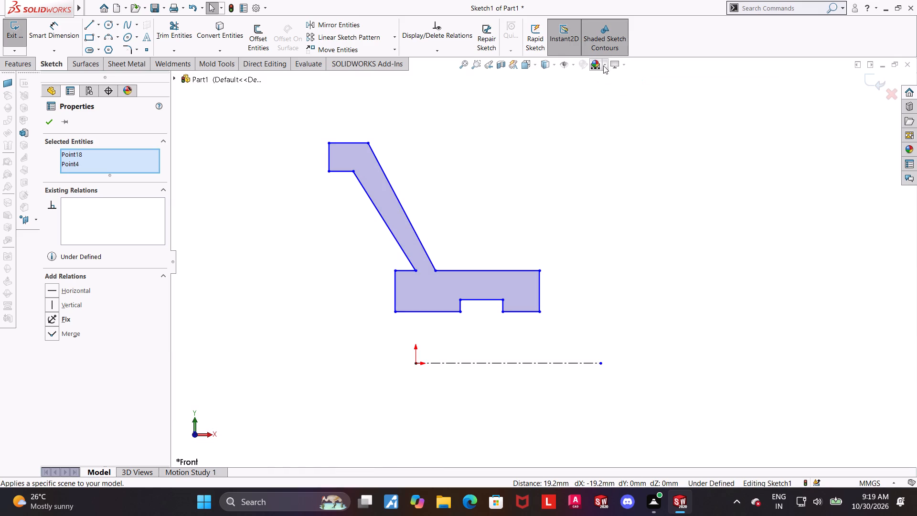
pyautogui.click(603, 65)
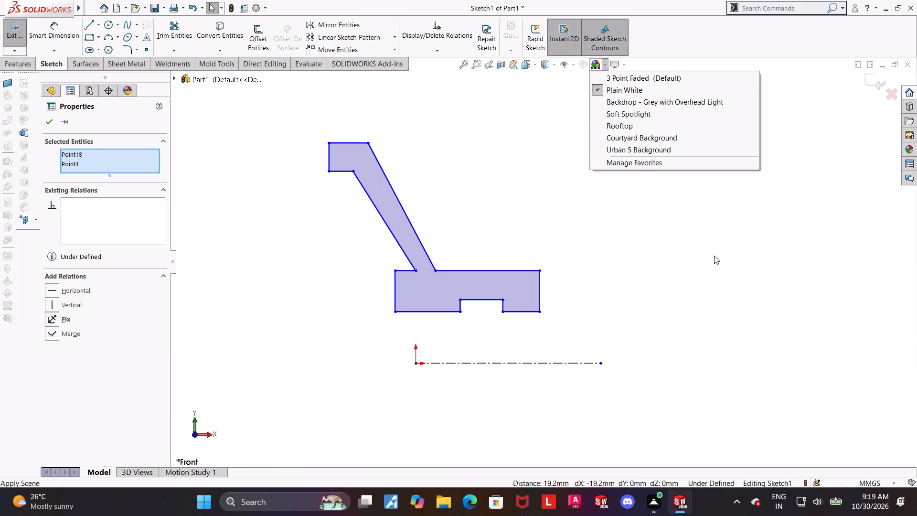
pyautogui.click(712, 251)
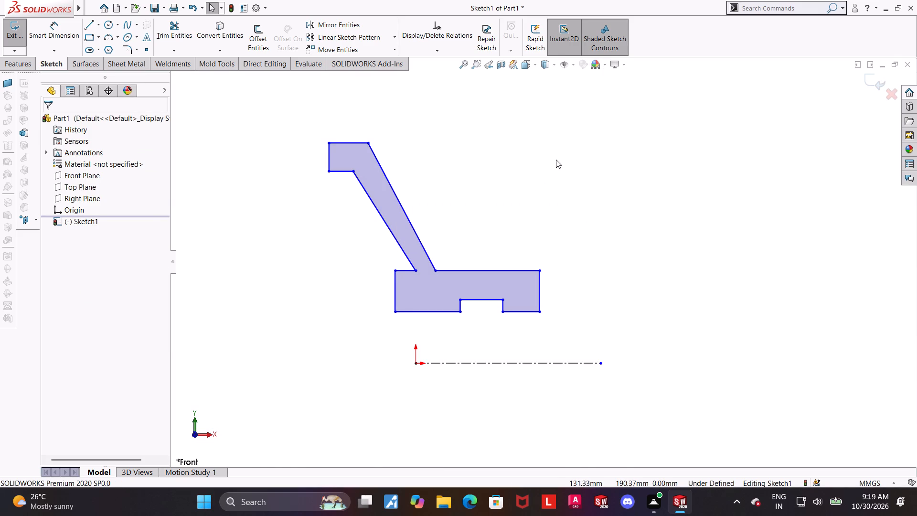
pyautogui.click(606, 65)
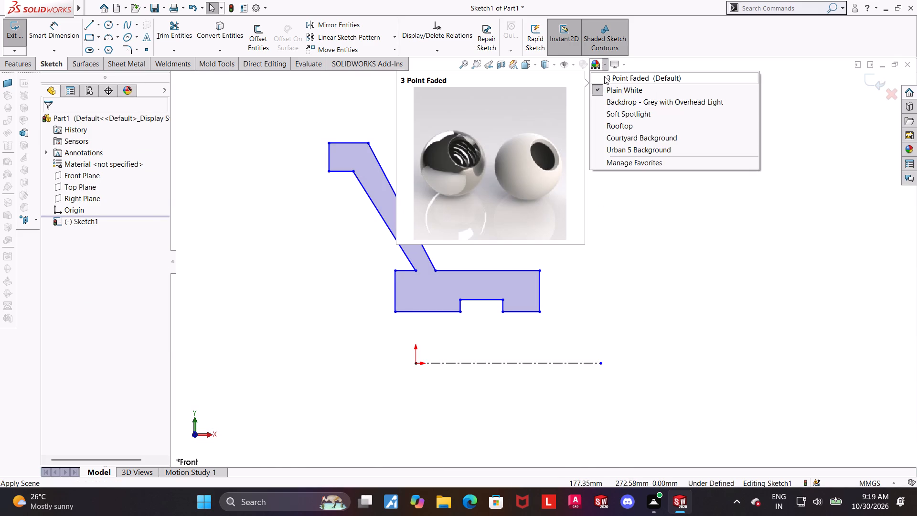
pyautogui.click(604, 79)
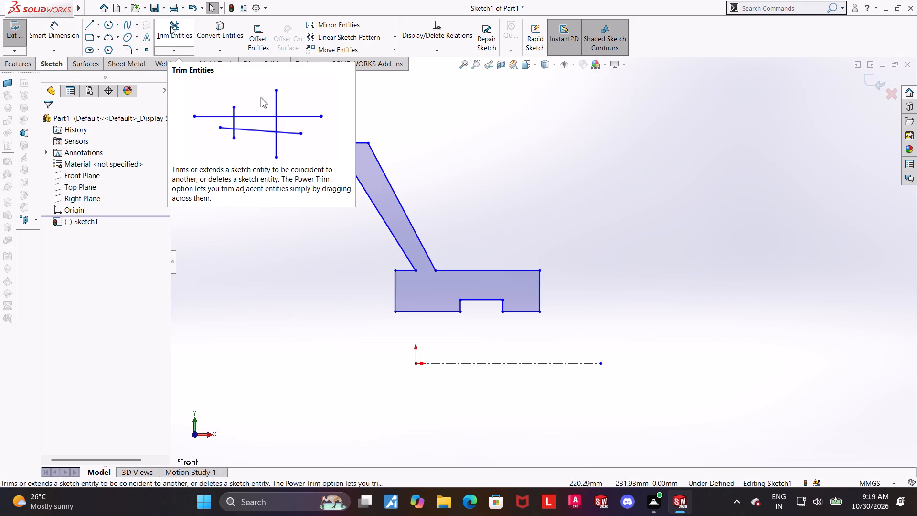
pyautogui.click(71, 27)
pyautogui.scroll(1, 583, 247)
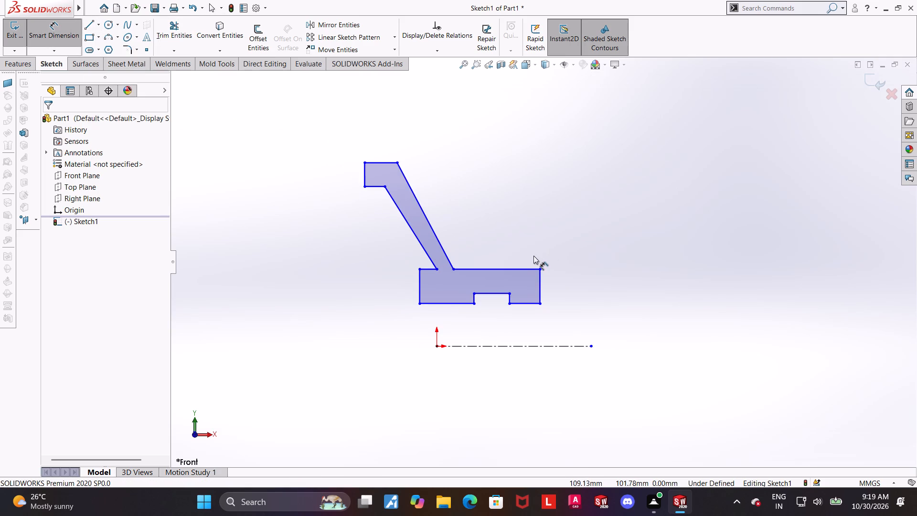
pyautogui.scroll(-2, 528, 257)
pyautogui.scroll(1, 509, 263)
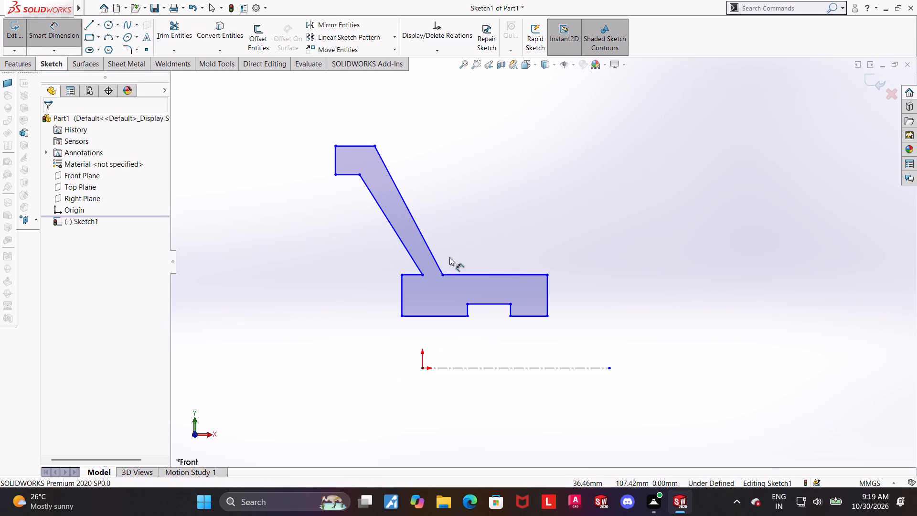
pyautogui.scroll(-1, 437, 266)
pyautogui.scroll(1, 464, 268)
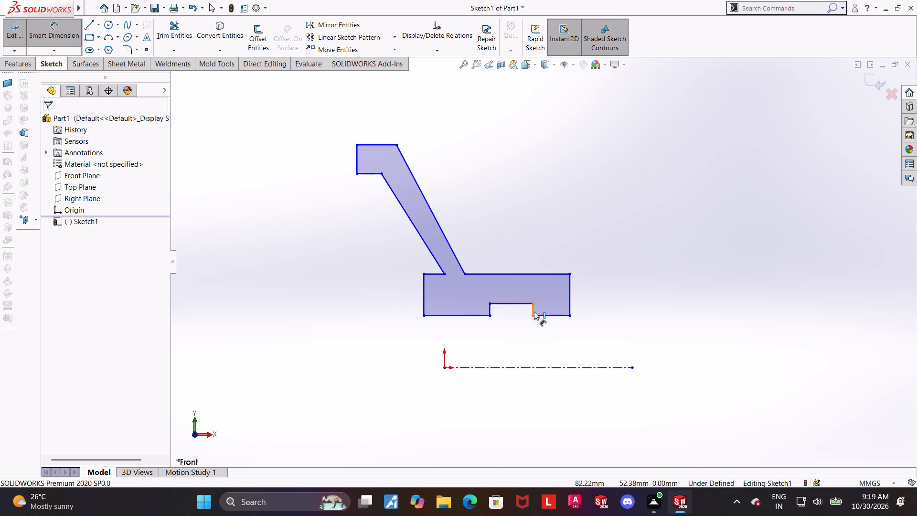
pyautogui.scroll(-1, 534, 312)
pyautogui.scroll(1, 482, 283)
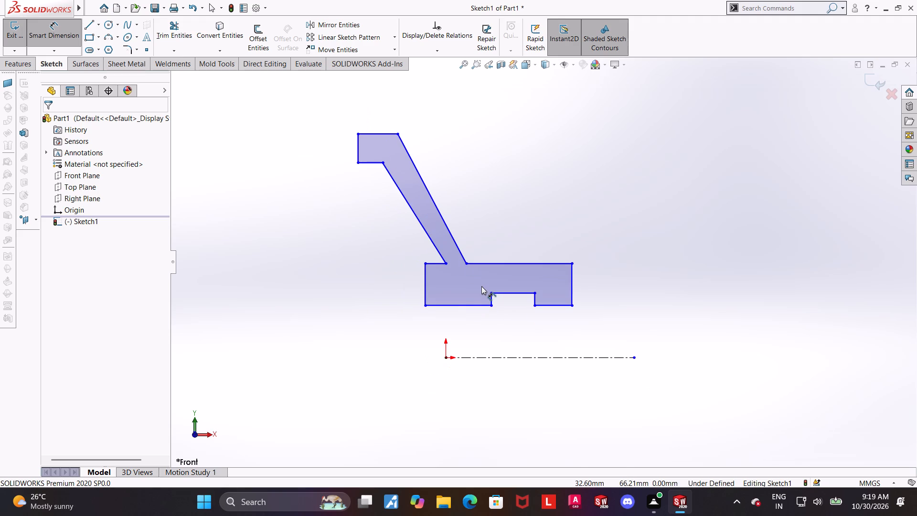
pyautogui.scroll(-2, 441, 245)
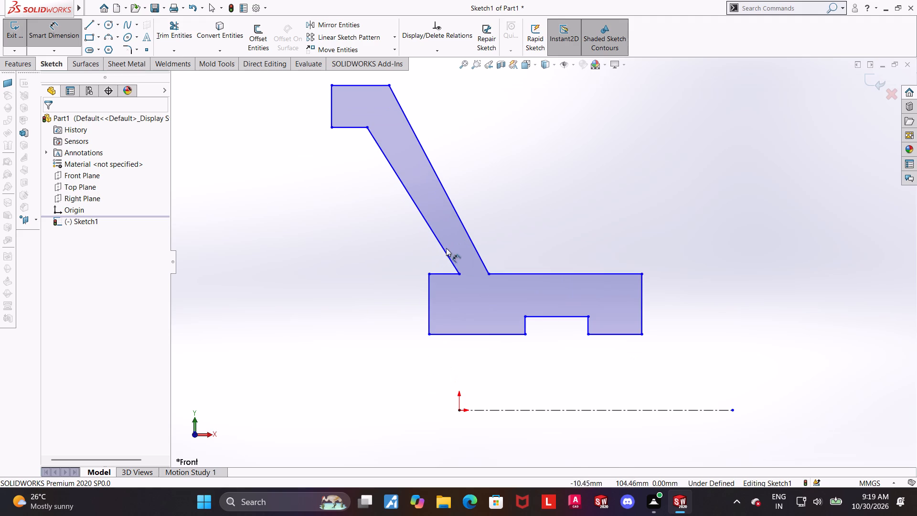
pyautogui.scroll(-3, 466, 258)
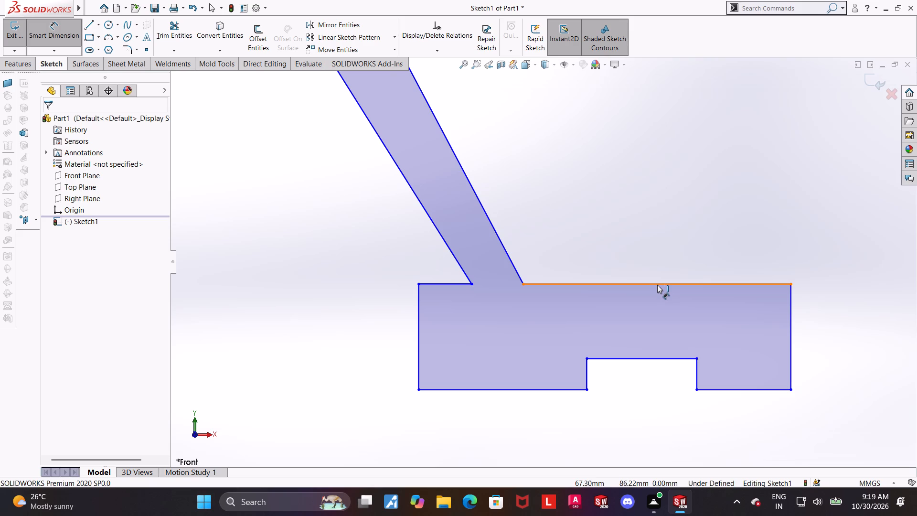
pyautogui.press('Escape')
# Make the hub's two top edges, on either side of the inclined arm, collinear.
pyautogui.click(581, 284)
pyautogui.keyDown('ctrl'); pyautogui.click(463, 285); pyautogui.keyUp('ctrl')
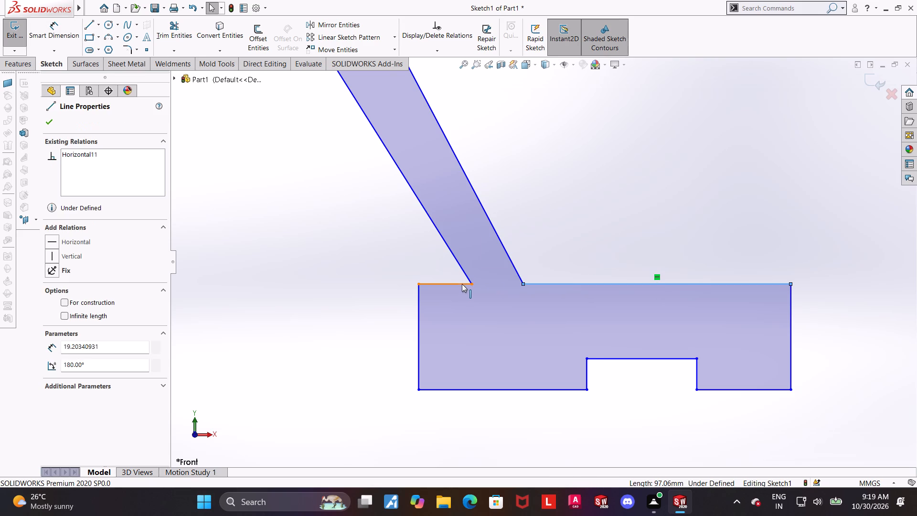
pyautogui.click(540, 235)
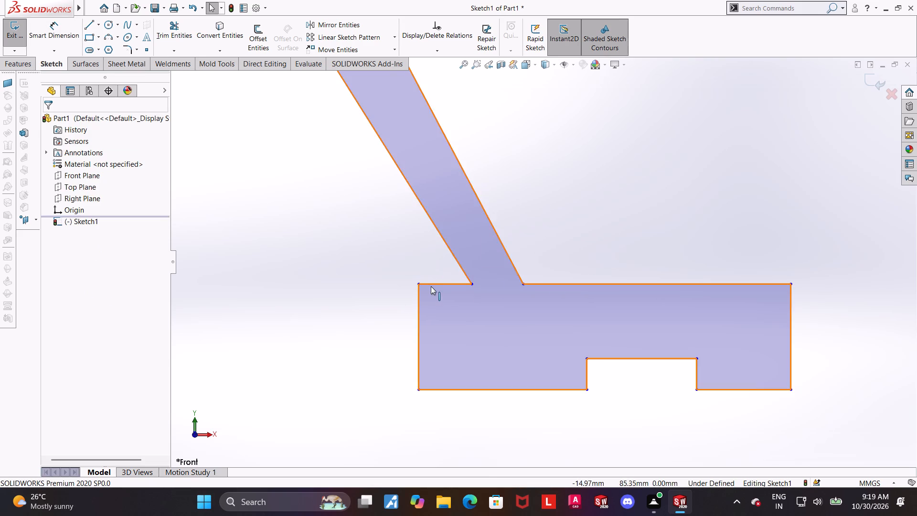
pyautogui.click(432, 285)
pyautogui.keyDown('ctrl'); pyautogui.click(620, 282); pyautogui.keyUp('ctrl')
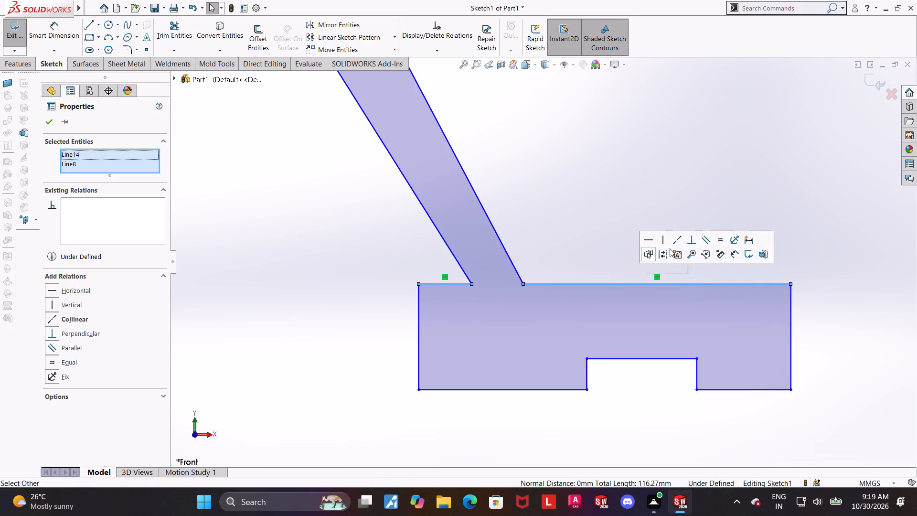
pyautogui.click(681, 239)
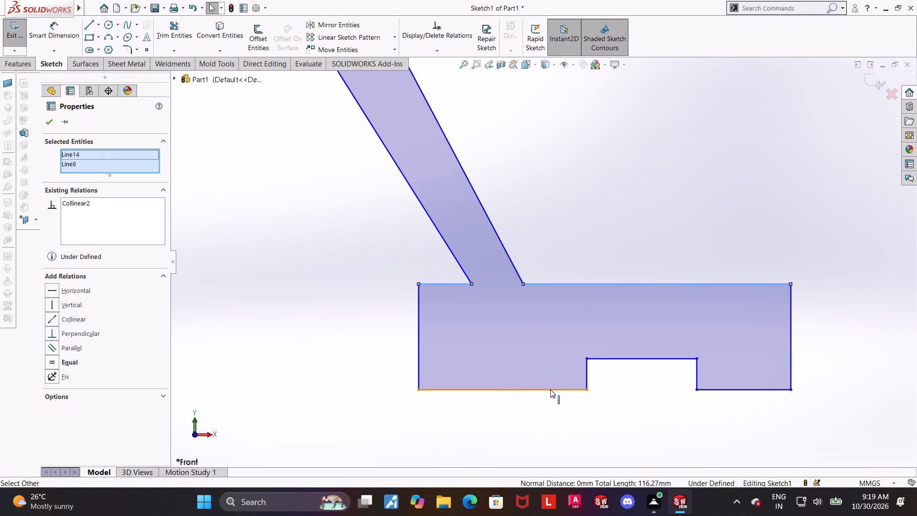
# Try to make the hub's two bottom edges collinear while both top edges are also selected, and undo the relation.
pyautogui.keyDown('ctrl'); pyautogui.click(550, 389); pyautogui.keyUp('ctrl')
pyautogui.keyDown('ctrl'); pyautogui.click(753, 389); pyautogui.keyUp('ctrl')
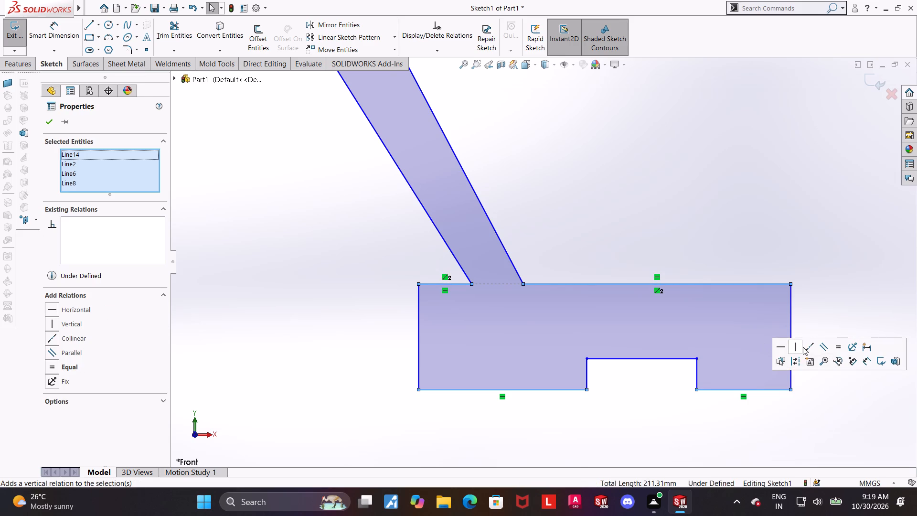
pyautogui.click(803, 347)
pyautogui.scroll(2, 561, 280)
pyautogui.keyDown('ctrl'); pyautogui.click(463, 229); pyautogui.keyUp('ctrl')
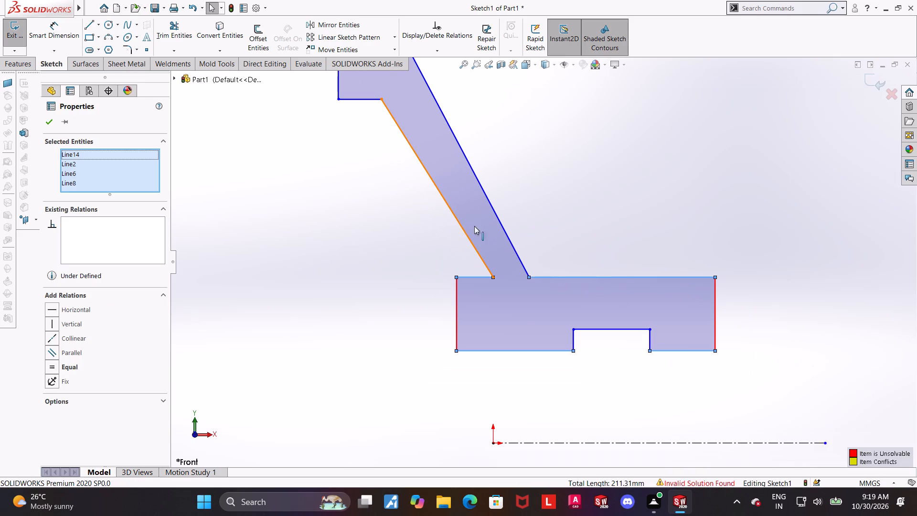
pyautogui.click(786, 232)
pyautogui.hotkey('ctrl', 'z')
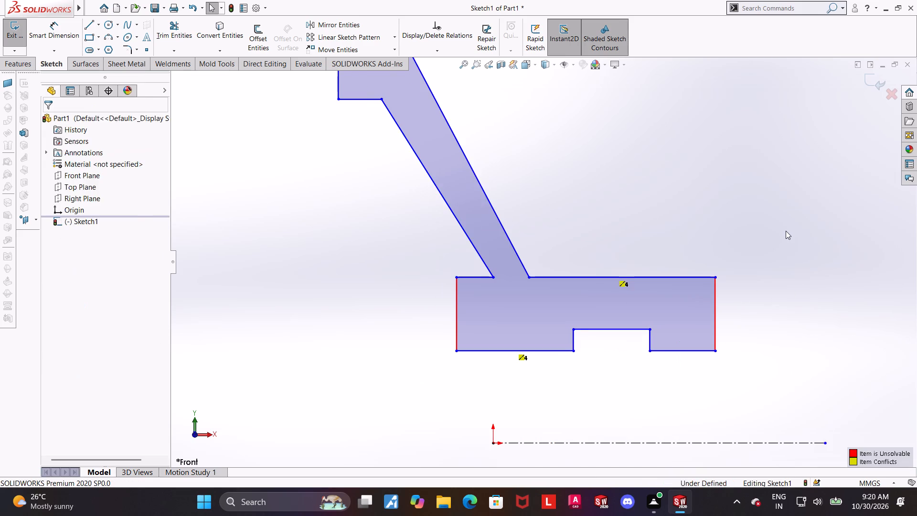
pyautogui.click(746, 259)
# Make only the hub's two bottom edges, on either side of the recess, collinear.
pyautogui.click(546, 349)
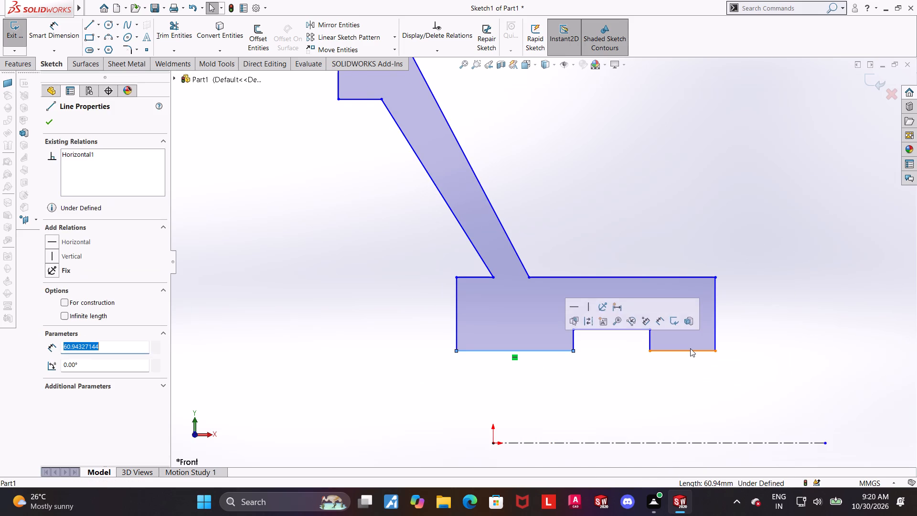
pyautogui.keyDown('ctrl'); pyautogui.click(690, 348); pyautogui.keyUp('ctrl')
pyautogui.click(747, 311)
pyautogui.click(729, 387)
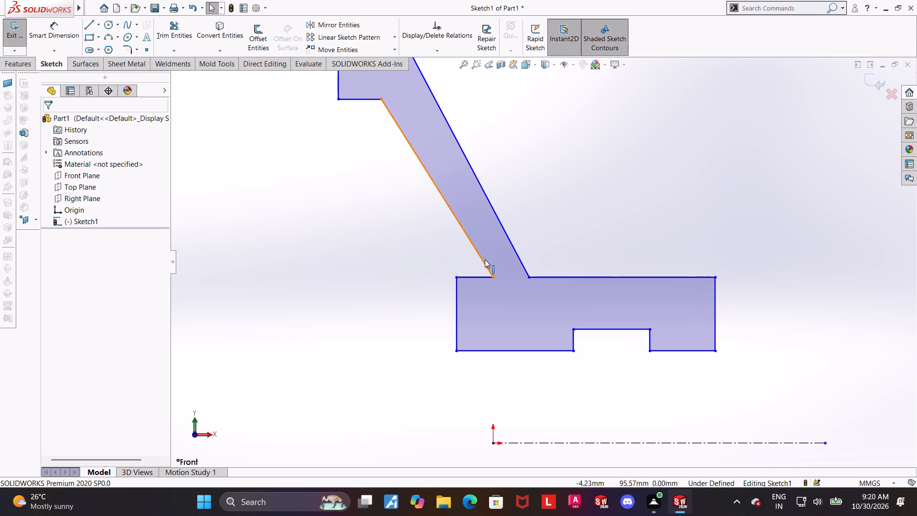
# Make the two inclined arm edges parallel to each other.
pyautogui.click(484, 258)
pyautogui.keyDown('ctrl'); pyautogui.click(510, 246); pyautogui.keyUp('ctrl')
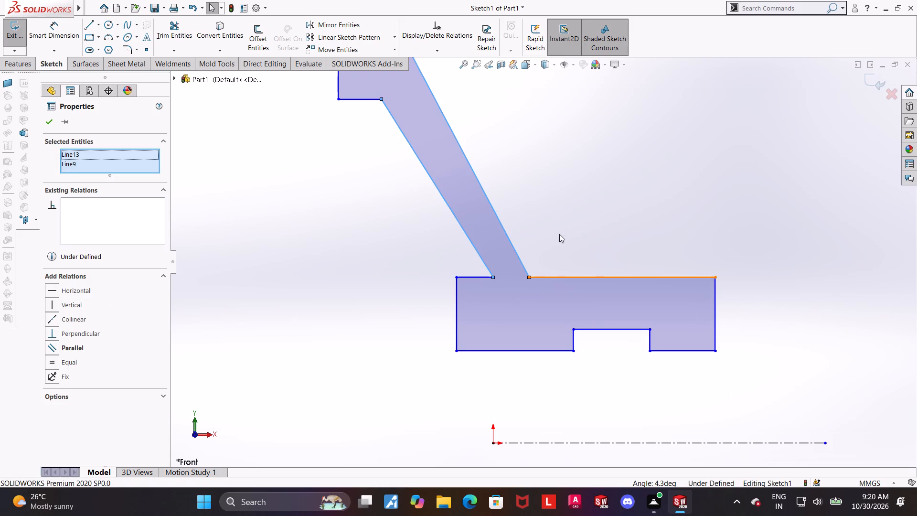
pyautogui.click(56, 346)
pyautogui.click(321, 317)
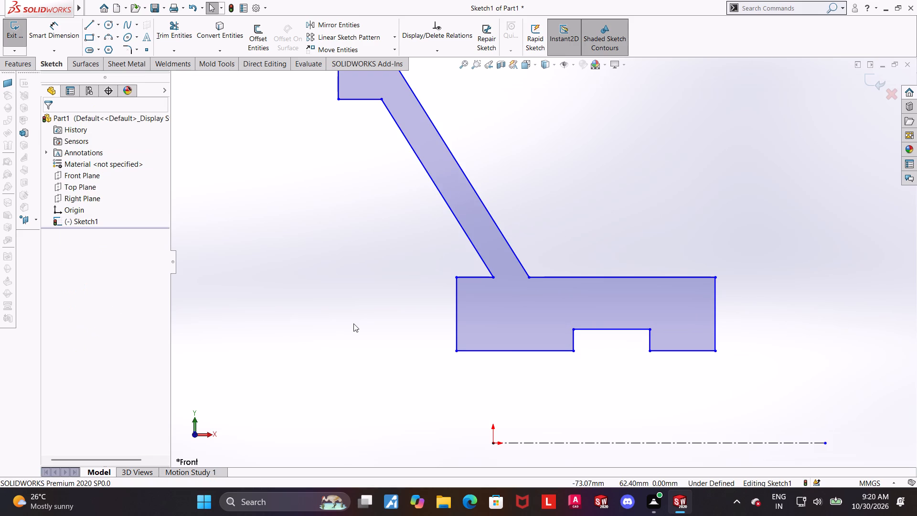
pyautogui.press('Escape')
# Make the top and bottom horizontal edges of the arm's head parallel to each other.
pyautogui.scroll(3, 385, 328)
pyautogui.scroll(-2, 622, 223)
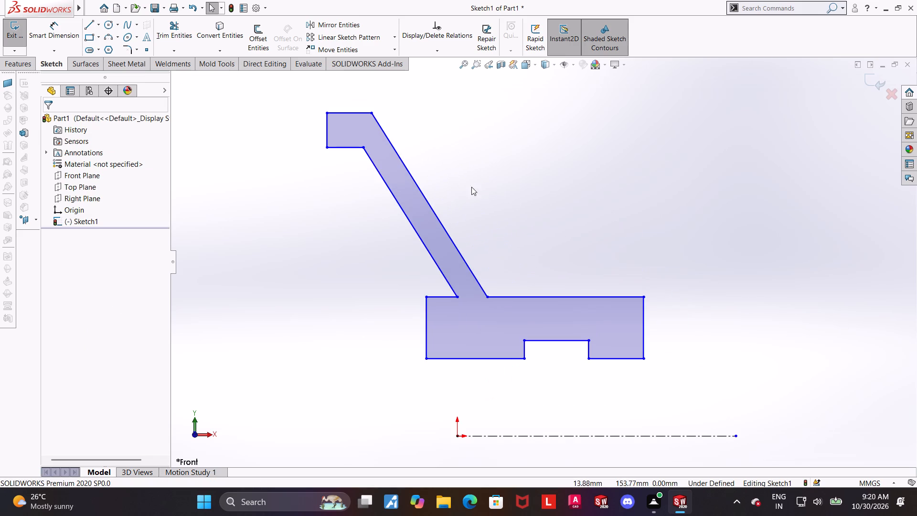
pyautogui.keyDown('ctrl'); pyautogui.click(364, 113); pyautogui.keyUp('ctrl')
pyautogui.keyDown('ctrl'); pyautogui.click(349, 146); pyautogui.keyUp('ctrl')
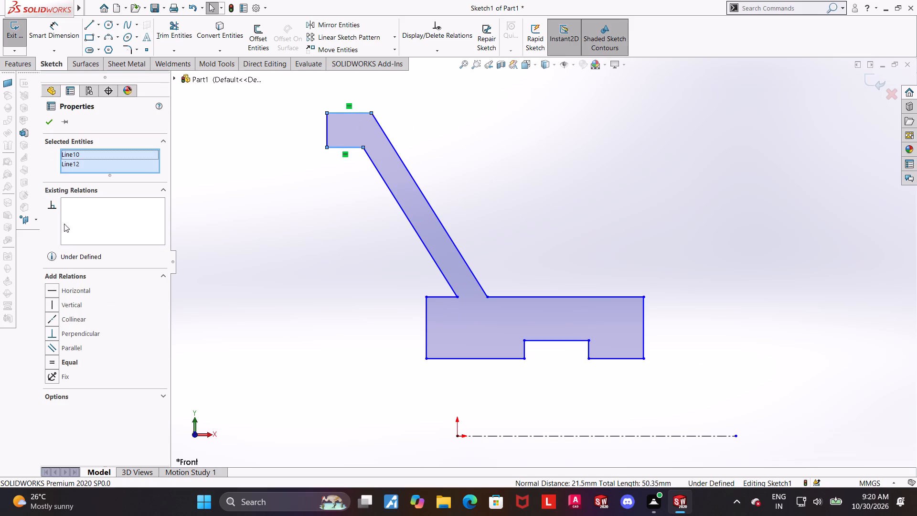
pyautogui.click(53, 347)
pyautogui.click(237, 331)
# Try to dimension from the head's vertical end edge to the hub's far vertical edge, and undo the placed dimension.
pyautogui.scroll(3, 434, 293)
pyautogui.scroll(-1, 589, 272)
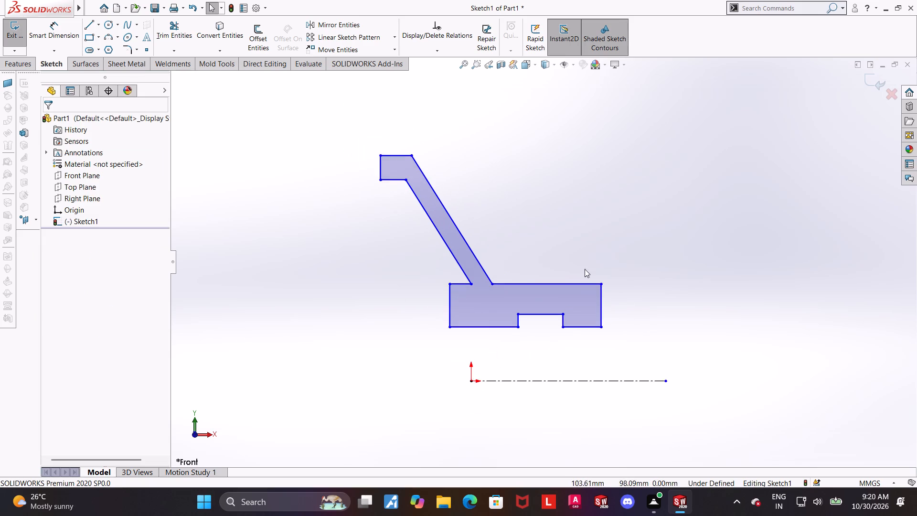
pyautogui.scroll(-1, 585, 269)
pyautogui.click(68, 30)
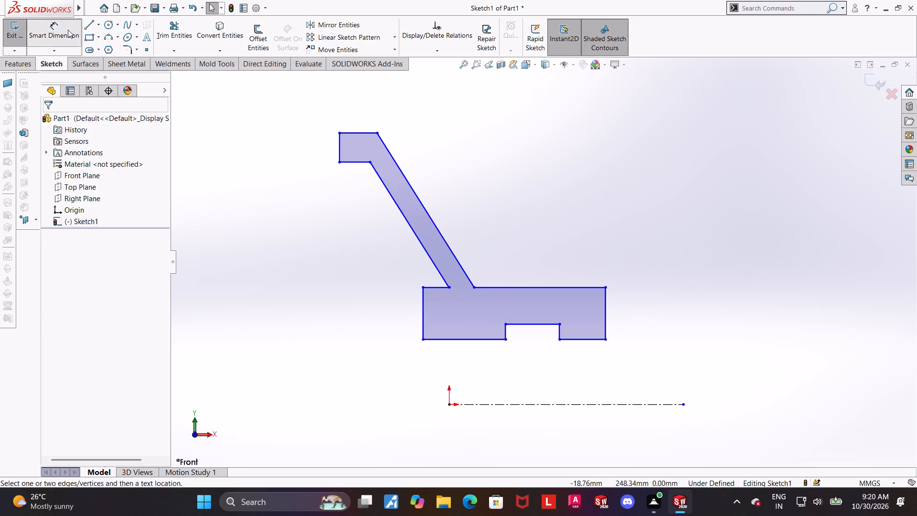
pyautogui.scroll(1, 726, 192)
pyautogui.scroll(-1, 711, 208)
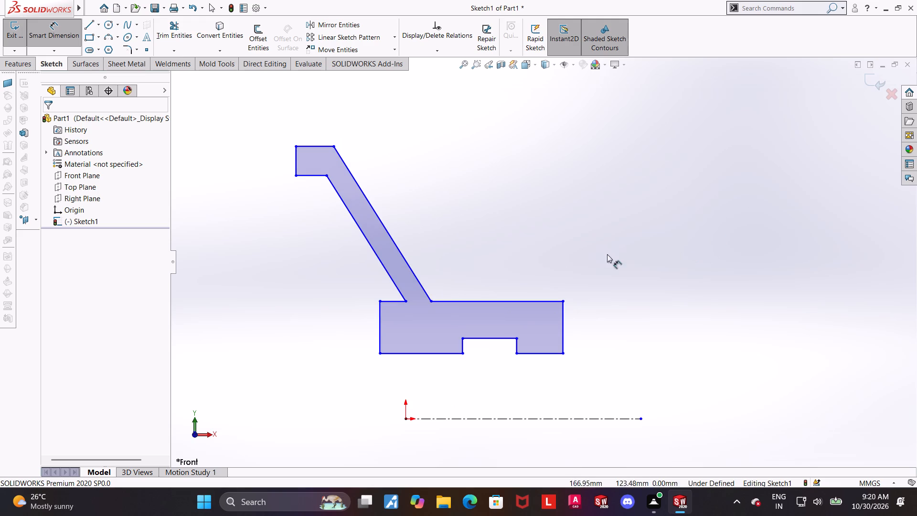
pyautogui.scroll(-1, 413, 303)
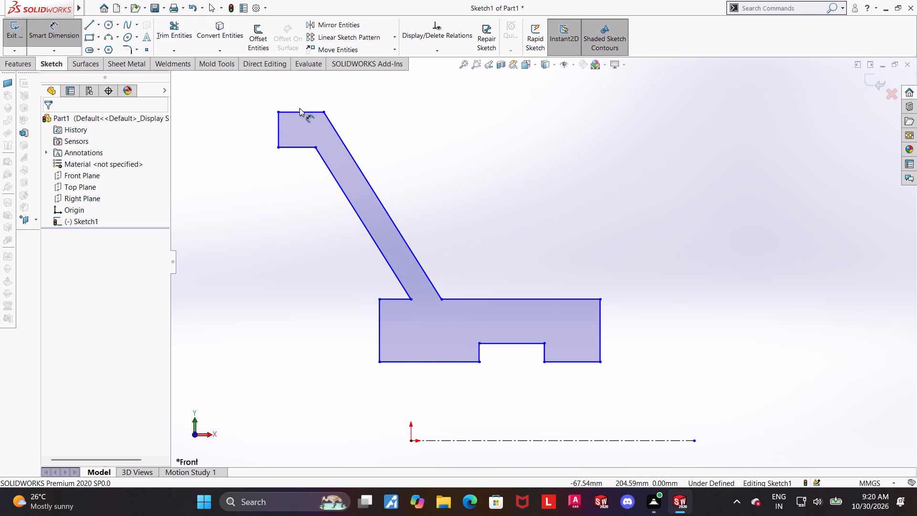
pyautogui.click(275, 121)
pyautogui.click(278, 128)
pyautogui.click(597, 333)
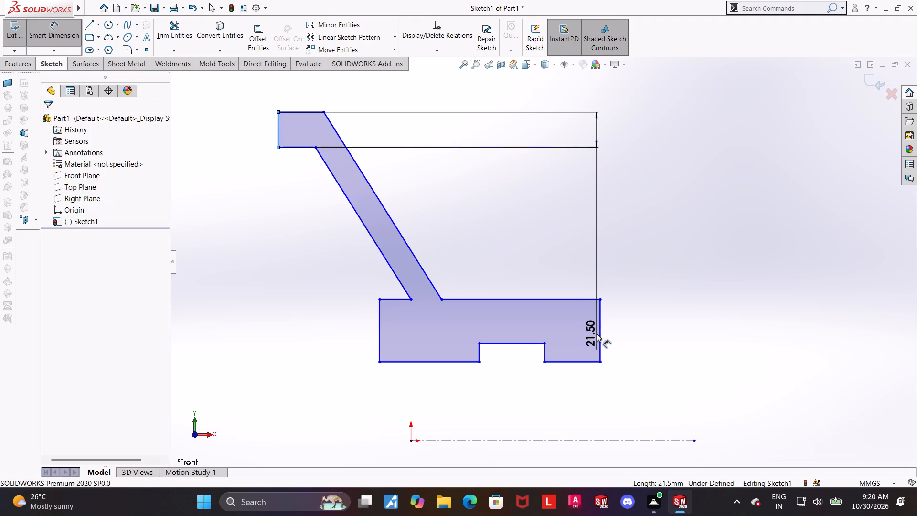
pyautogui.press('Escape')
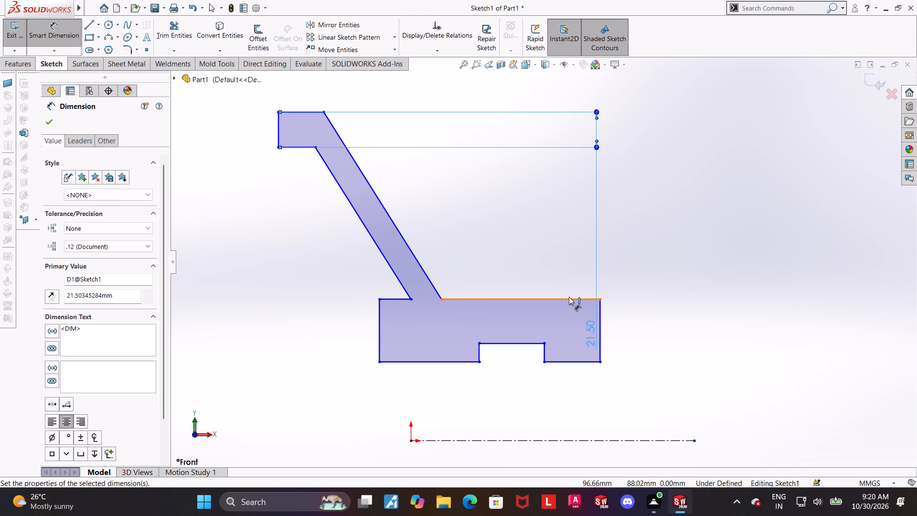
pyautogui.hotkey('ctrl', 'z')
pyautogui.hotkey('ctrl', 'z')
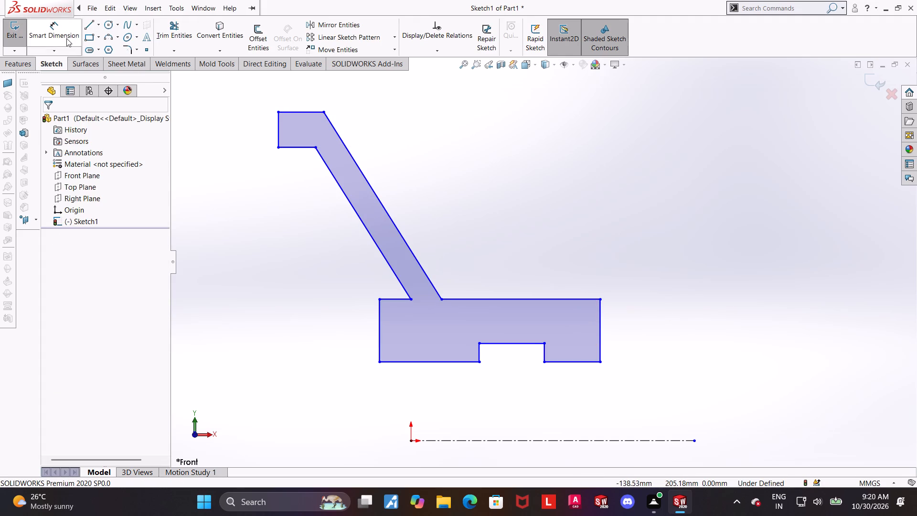
# Dimension the overall horizontal distance from the head's vertical edge to the hub's far vertical edge as 100 mm.
pyautogui.click(66, 38)
pyautogui.click(275, 124)
pyautogui.click(281, 125)
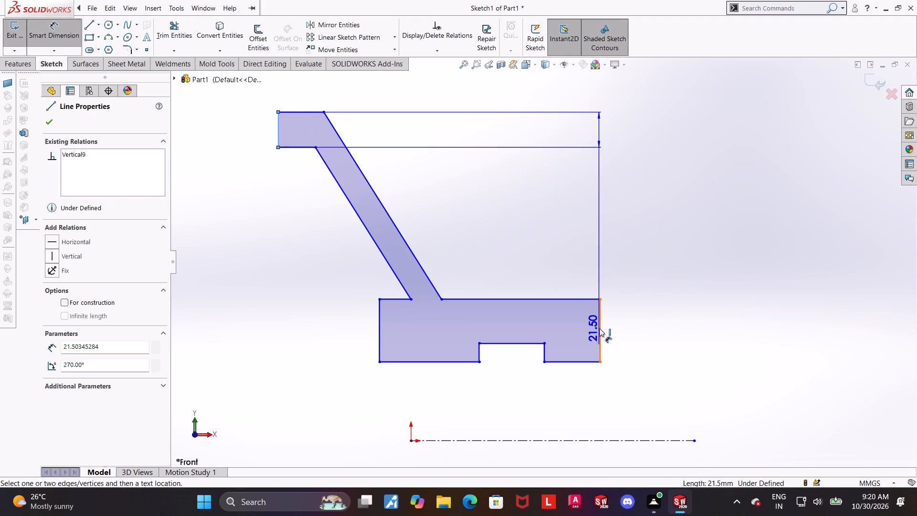
pyautogui.click(600, 328)
pyautogui.scroll(-3, 533, 243)
pyautogui.scroll(5, 495, 193)
pyautogui.click(507, 107)
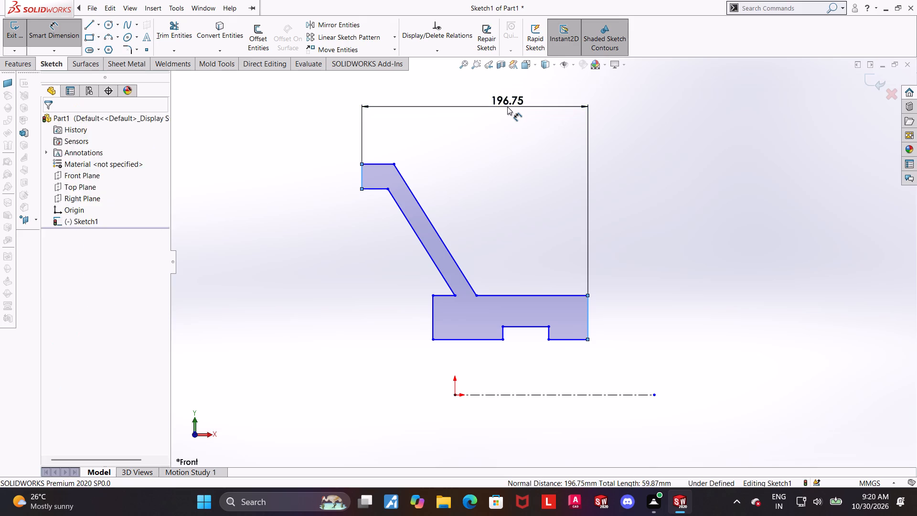
pyautogui.write('100')
pyautogui.press('Return')
pyautogui.press('Escape')
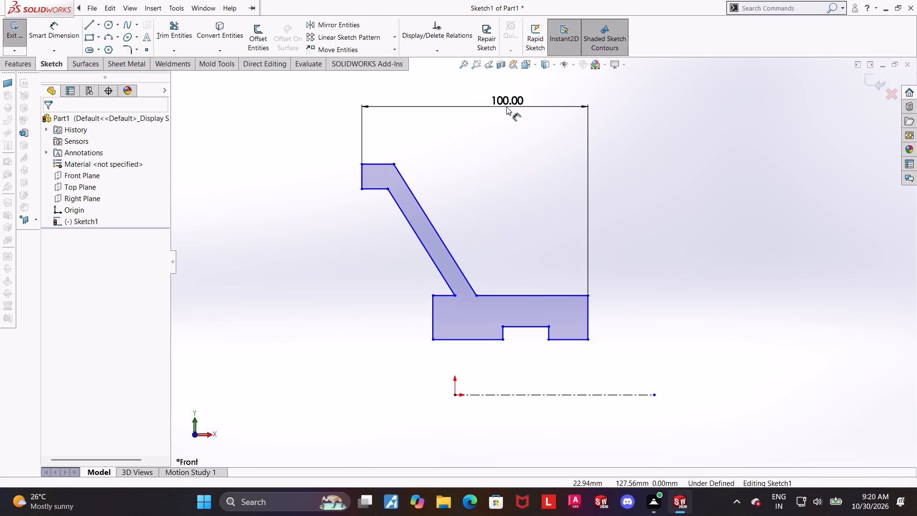
pyautogui.click(680, 223)
# Dimension the top horizontal edge of the arm's head as 4 mm.
pyautogui.scroll(-3, 447, 138)
pyautogui.click(68, 36)
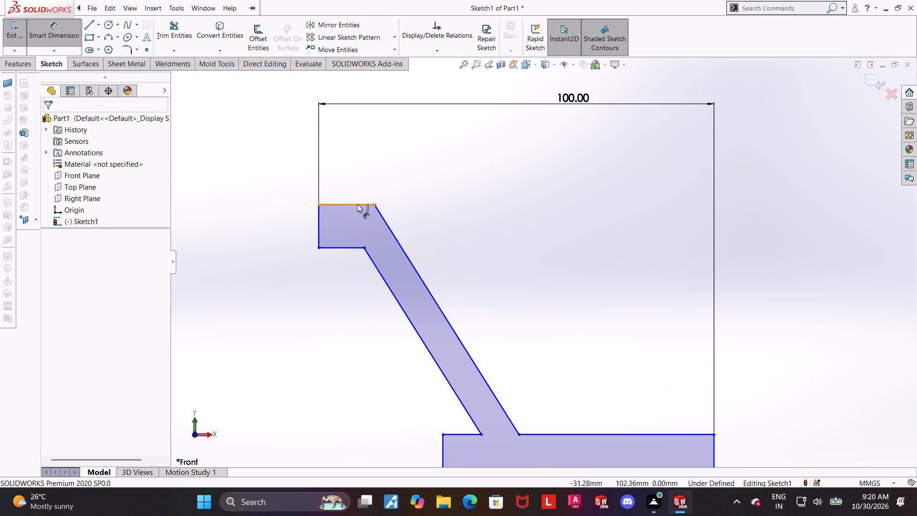
pyautogui.click(357, 204)
pyautogui.click(357, 176)
pyautogui.press('4')
pyautogui.press('Return')
pyautogui.press('Escape')
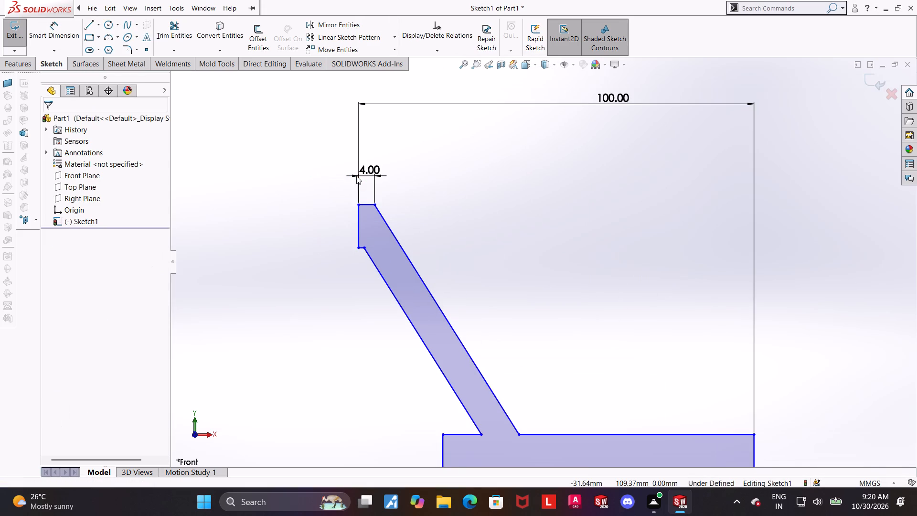
# Dimension the horizontal offset from the arm head's vertical edge to the hub's near vertical edge as 12 mm.
pyautogui.scroll(1, 452, 224)
pyautogui.scroll(1, 520, 290)
pyautogui.scroll(-1, 561, 354)
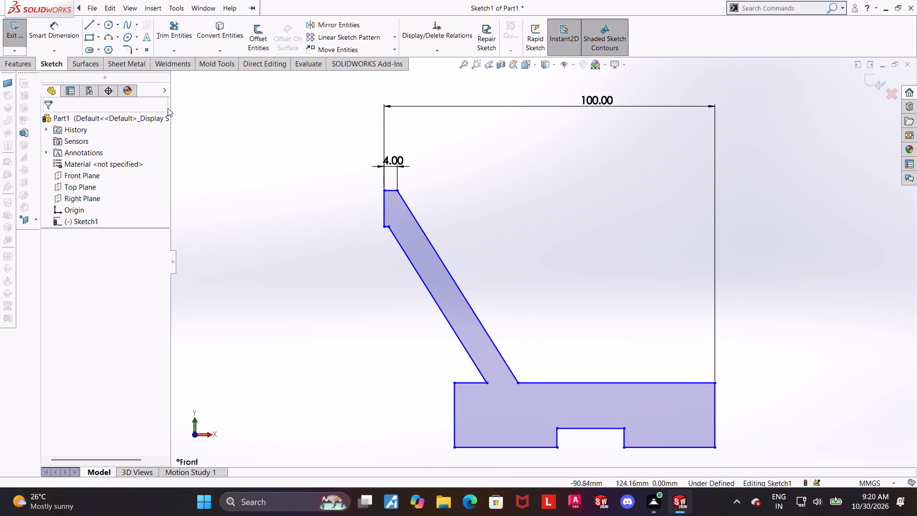
pyautogui.click(59, 30)
pyautogui.scroll(2, 459, 217)
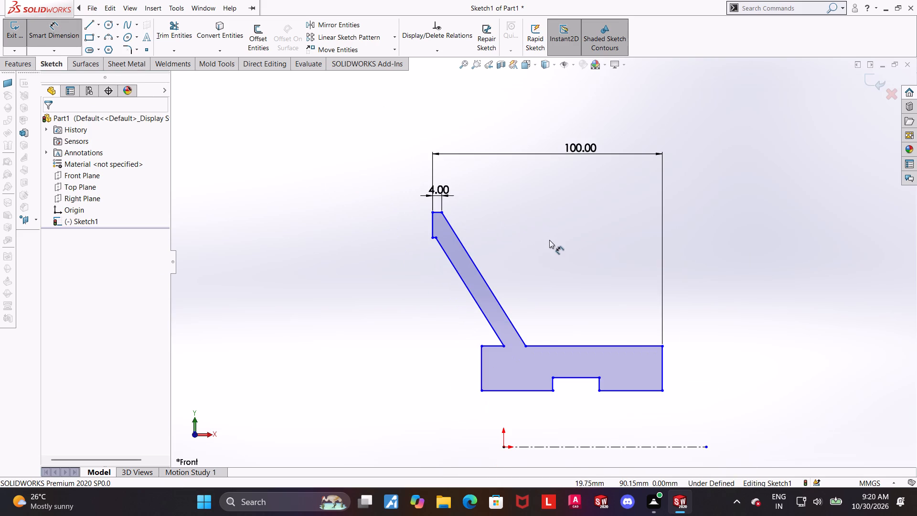
pyautogui.scroll(-1, 548, 240)
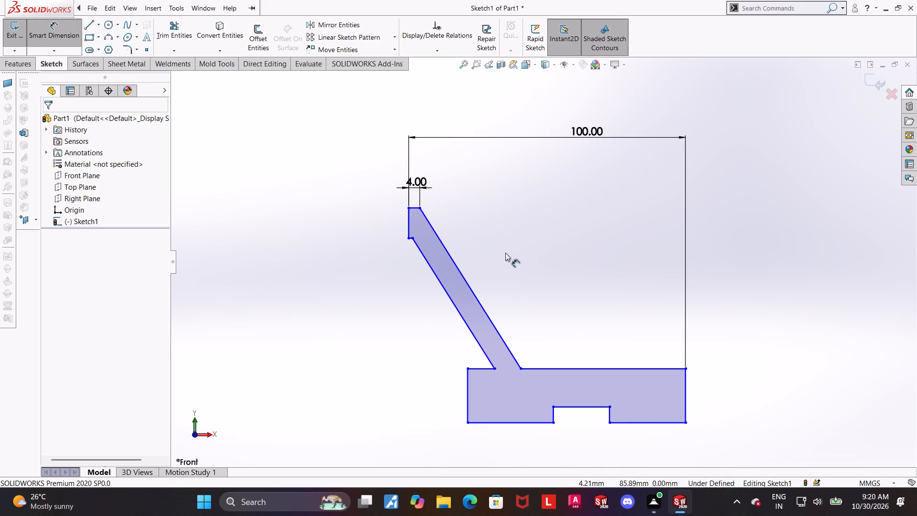
pyautogui.click(406, 226)
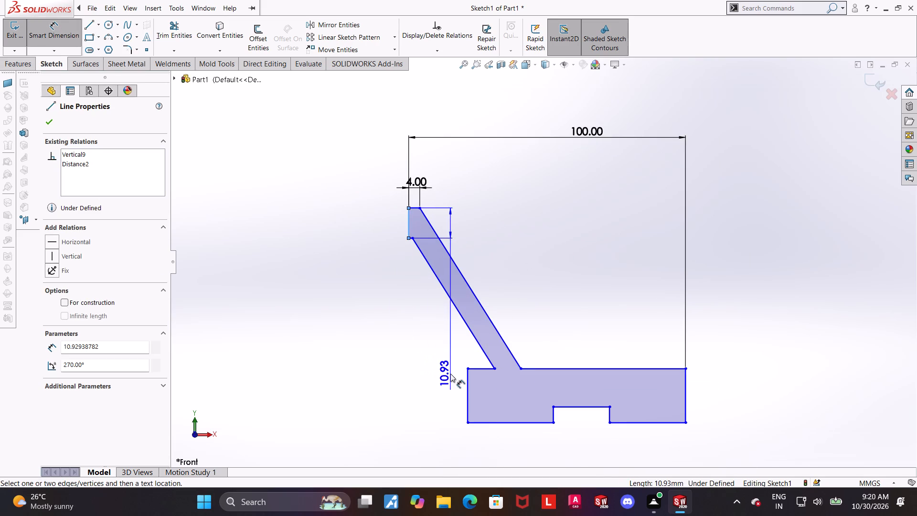
pyautogui.click(465, 387)
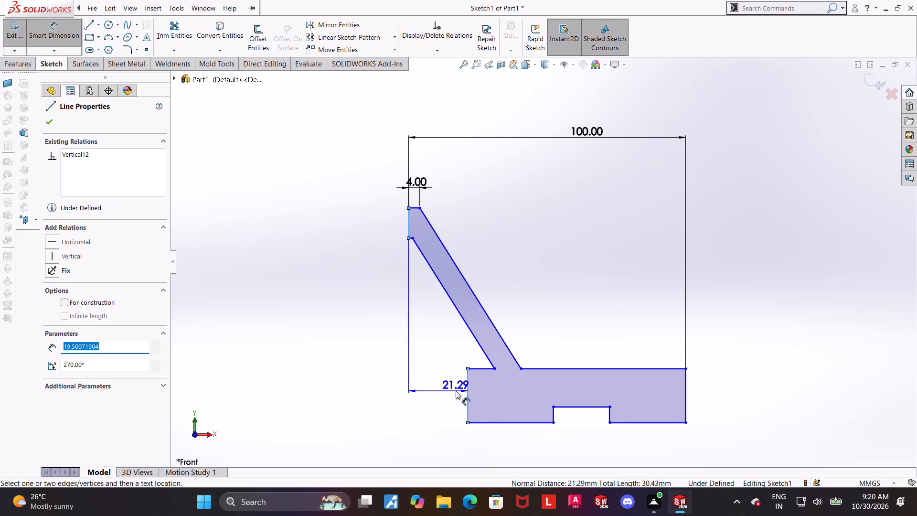
pyautogui.click(456, 391)
pyautogui.write('12')
pyautogui.press('Return')
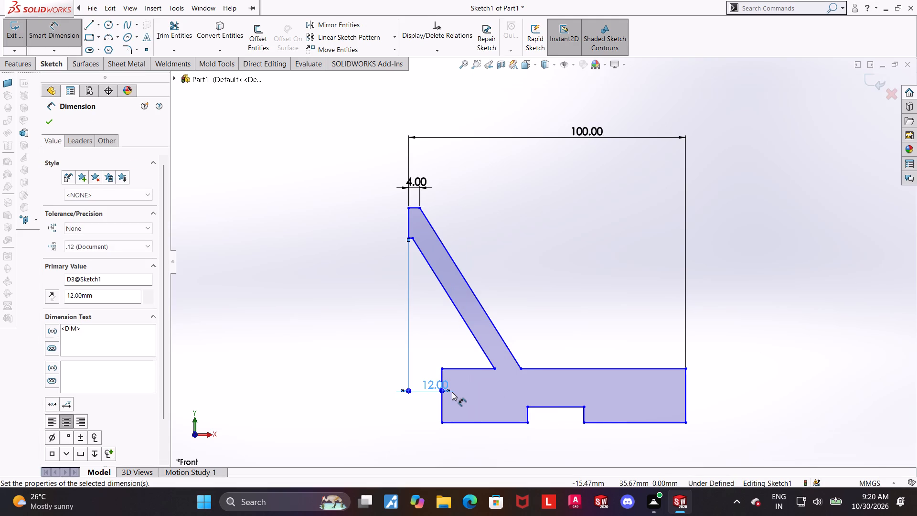
pyautogui.press('Escape')
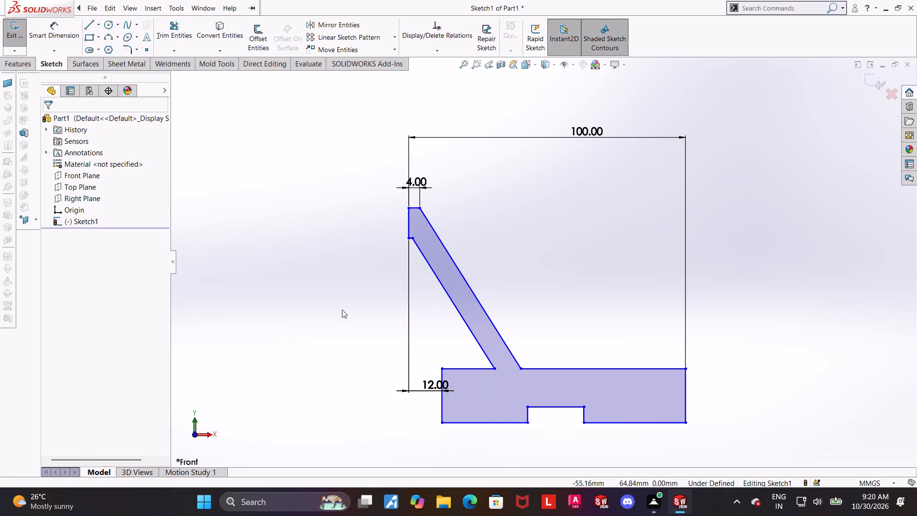
# Add a vertical relation between the origin and the hub's lower corner on the arm side.
pyautogui.scroll(3, 430, 305)
pyautogui.scroll(-1, 757, 319)
pyautogui.scroll(1, 757, 319)
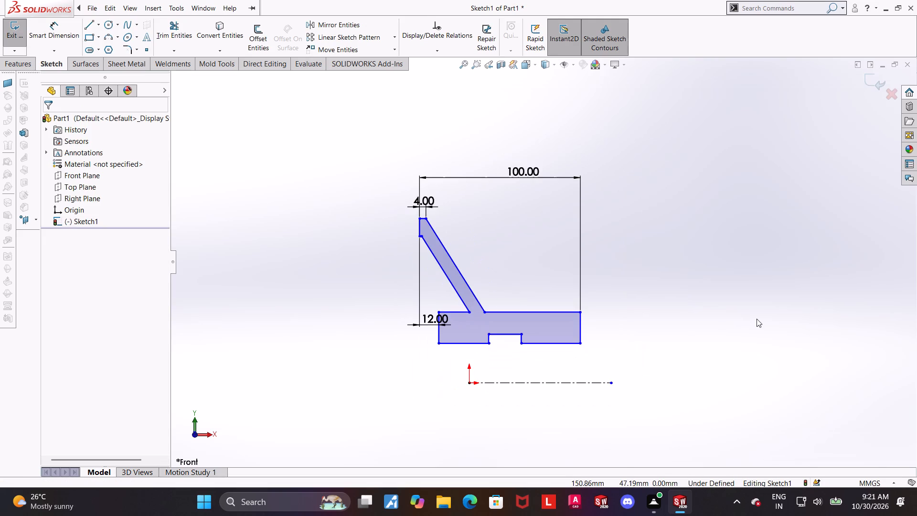
pyautogui.scroll(-1, 762, 319)
pyautogui.scroll(-1, 684, 309)
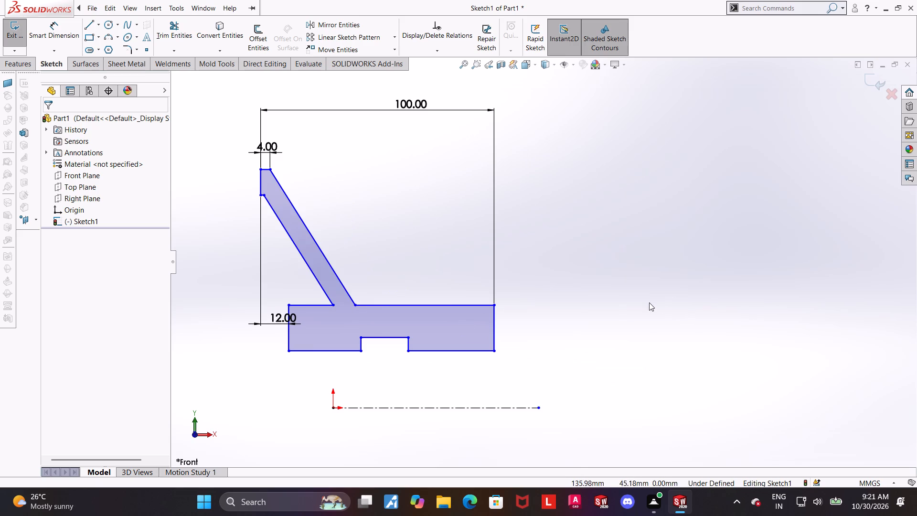
pyautogui.scroll(-1, 253, 234)
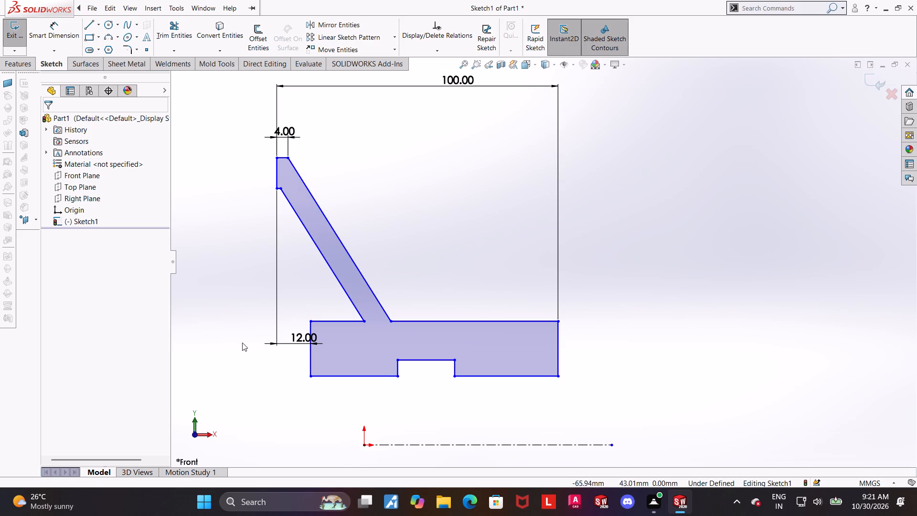
pyautogui.click(363, 446)
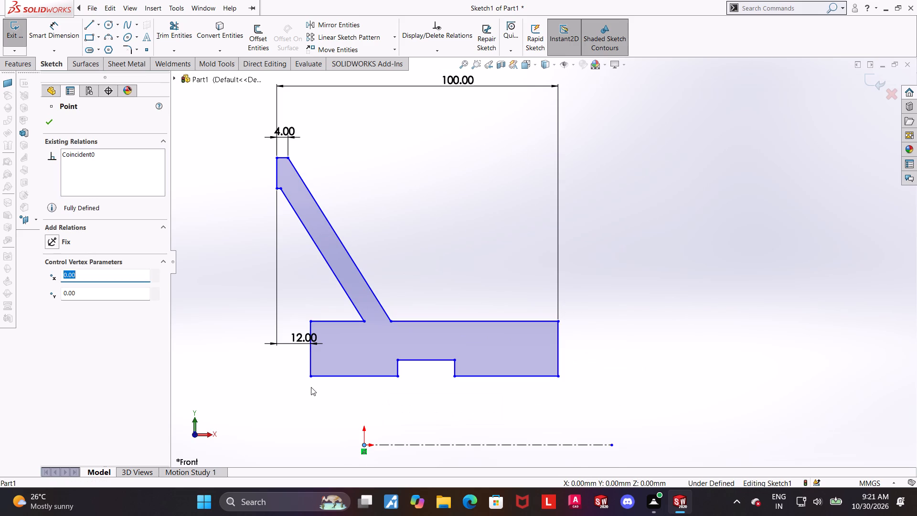
pyautogui.keyDown('ctrl'); pyautogui.click(311, 376); pyautogui.keyUp('ctrl')
pyautogui.click(52, 301)
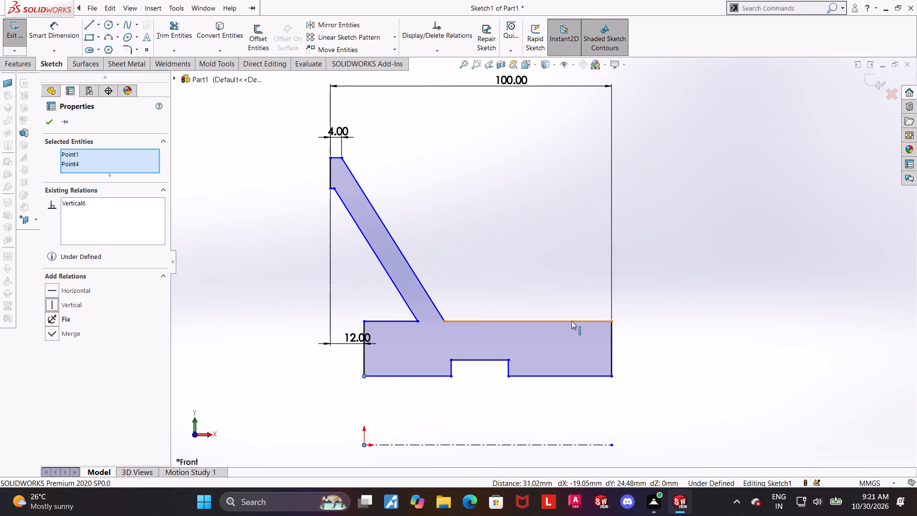
pyautogui.click(730, 322)
# Dimension the hub's bottom edge between the notch and the far vertical edge as 30 mm.
pyautogui.scroll(2, 702, 306)
pyautogui.scroll(-1, 477, 297)
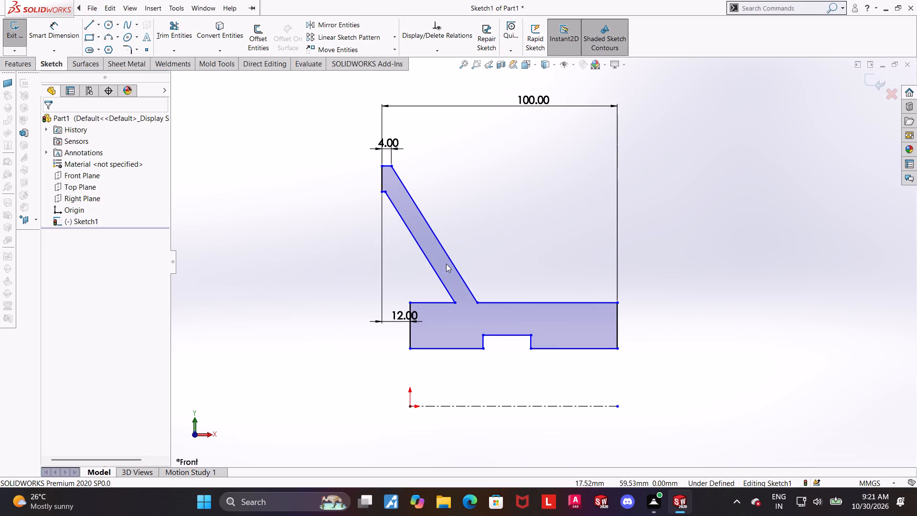
pyautogui.click(63, 29)
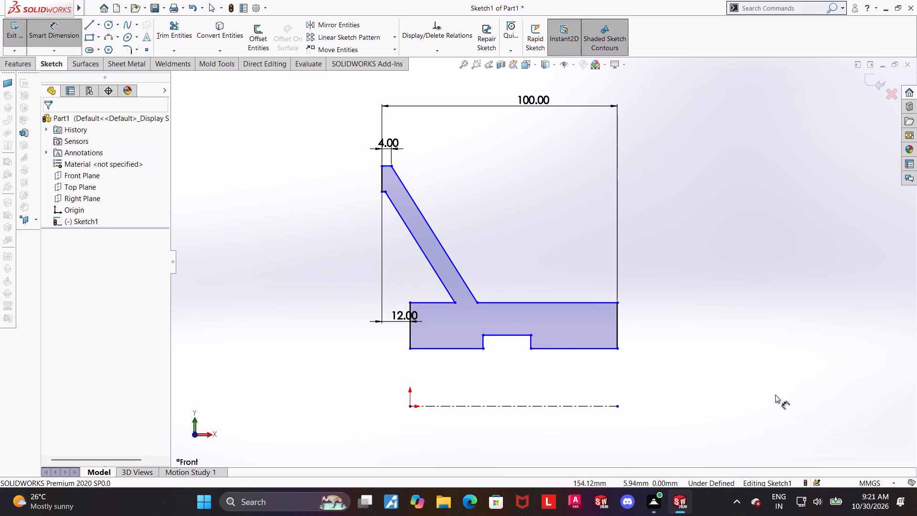
pyautogui.click(580, 346)
pyautogui.click(572, 372)
pyautogui.write('309')
pyautogui.press('BackSpace')
pyautogui.press('Return')
pyautogui.press('Escape')
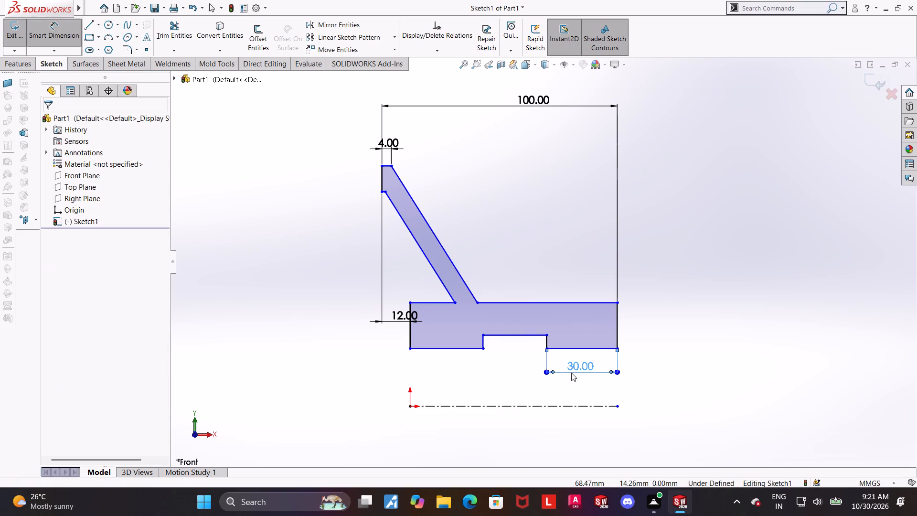
# Dimension the notch's horizontal edge as 30 mm and place the dimension clear below the hub.
pyautogui.click(49, 31)
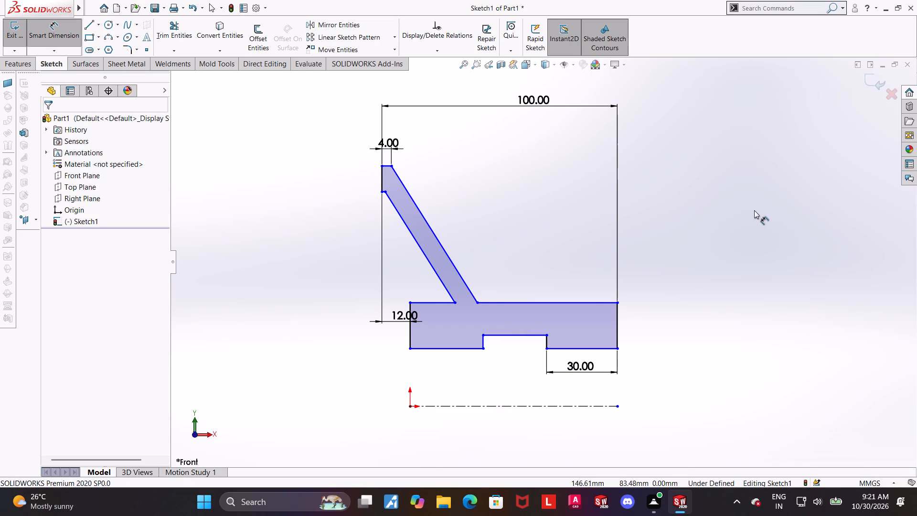
pyautogui.click(516, 335)
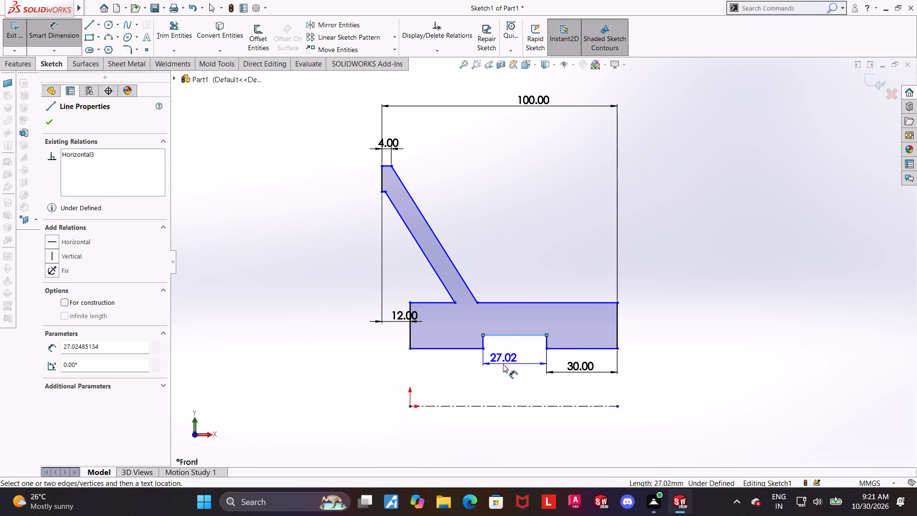
pyautogui.click(483, 355)
pyautogui.write('30')
pyautogui.press('Return')
pyautogui.press('Escape')
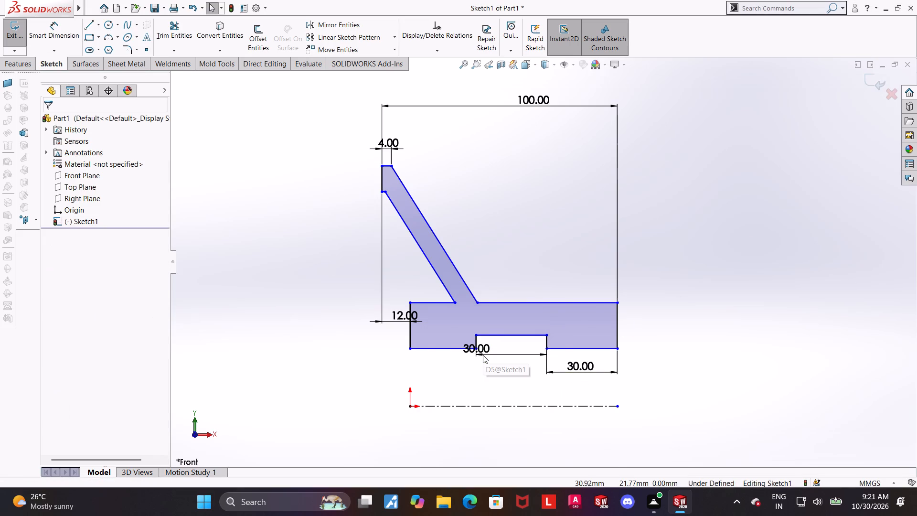
pyautogui.moveTo(483, 345); pyautogui.dragTo(485, 350)
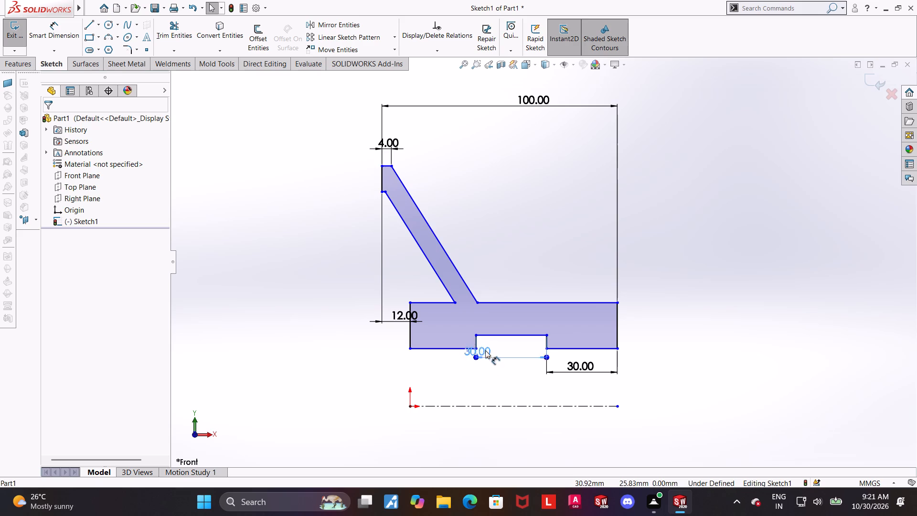
pyautogui.moveTo(485, 350); pyautogui.dragTo(494, 369)
pyautogui.press('Escape')
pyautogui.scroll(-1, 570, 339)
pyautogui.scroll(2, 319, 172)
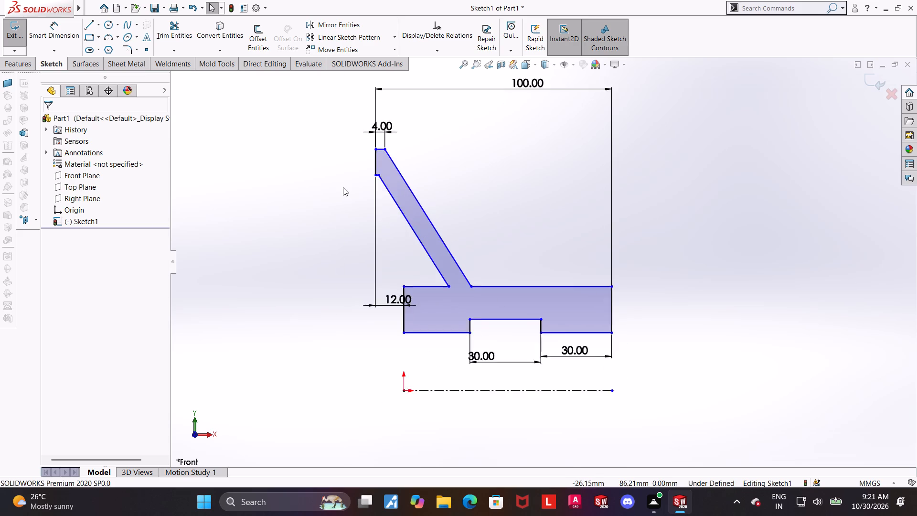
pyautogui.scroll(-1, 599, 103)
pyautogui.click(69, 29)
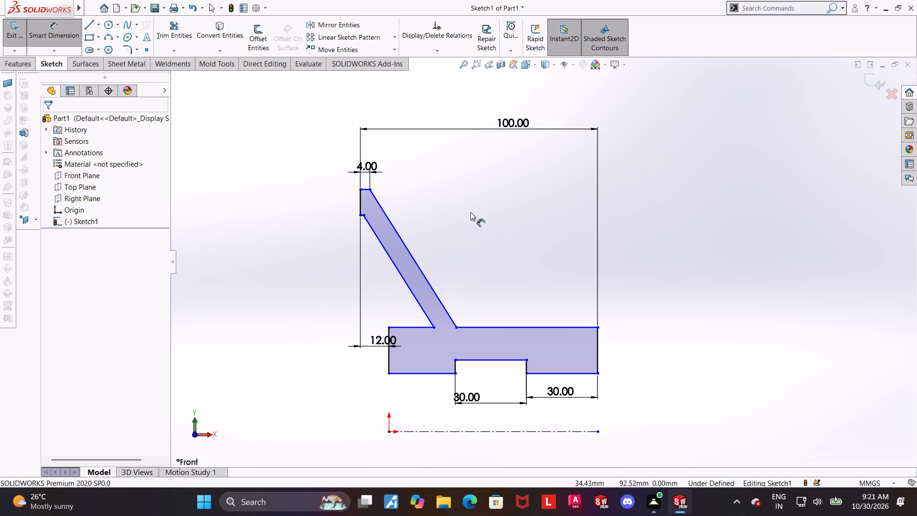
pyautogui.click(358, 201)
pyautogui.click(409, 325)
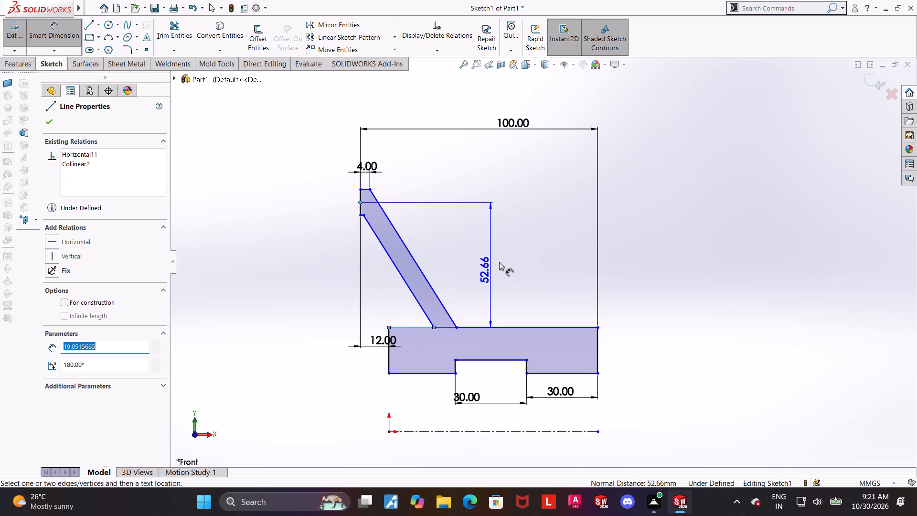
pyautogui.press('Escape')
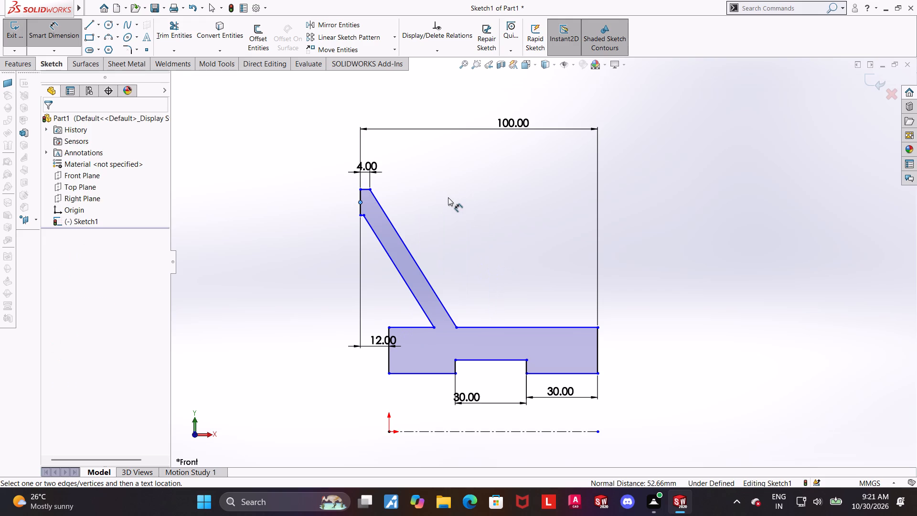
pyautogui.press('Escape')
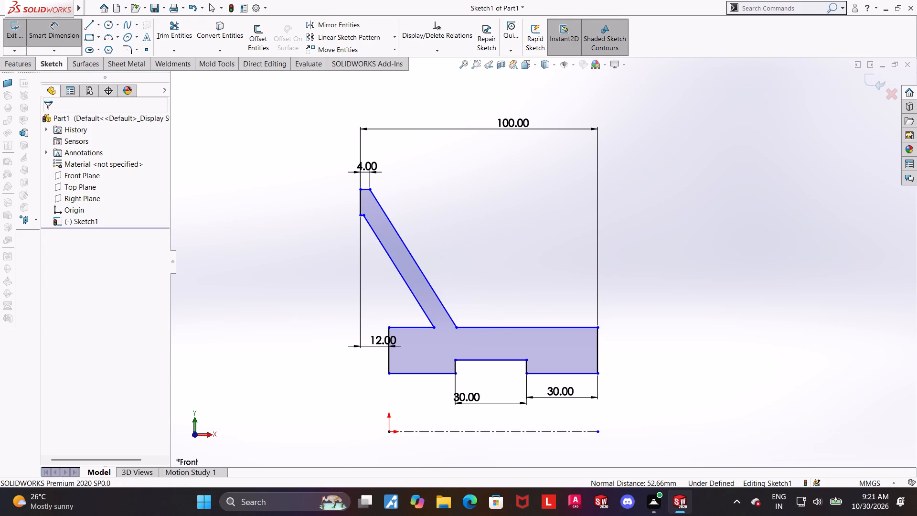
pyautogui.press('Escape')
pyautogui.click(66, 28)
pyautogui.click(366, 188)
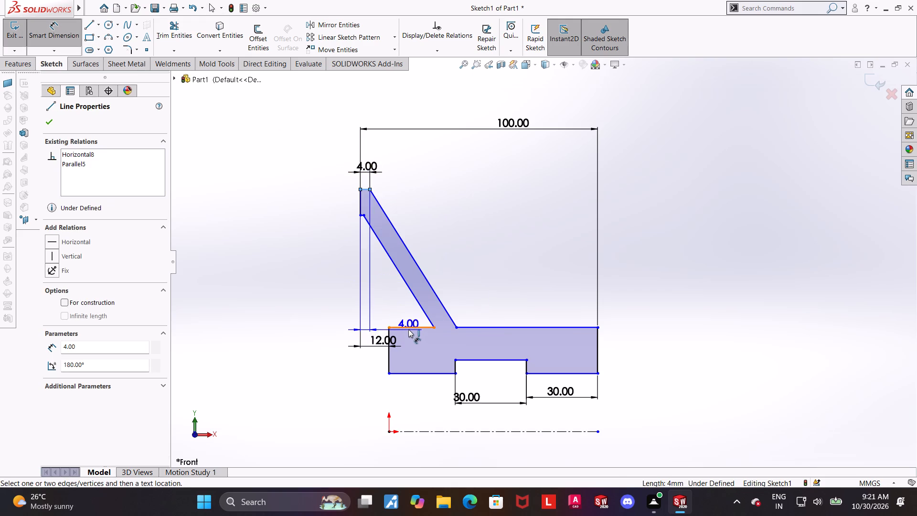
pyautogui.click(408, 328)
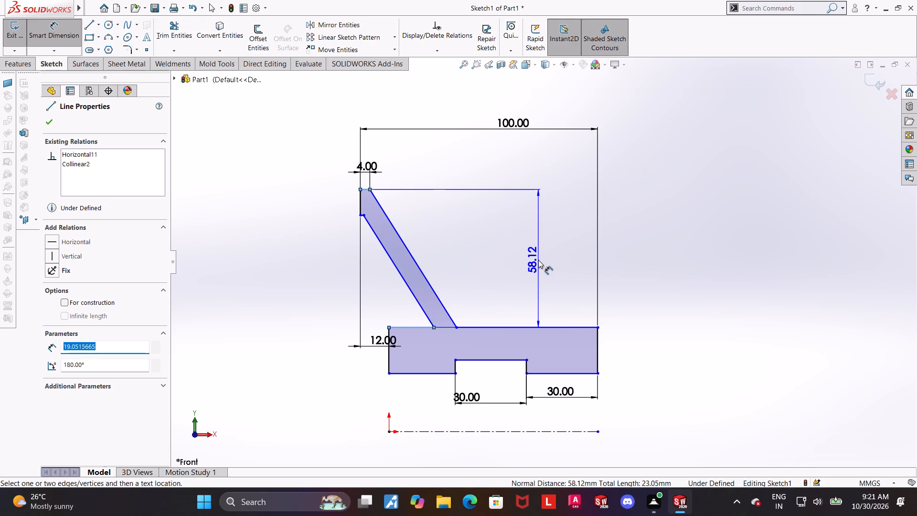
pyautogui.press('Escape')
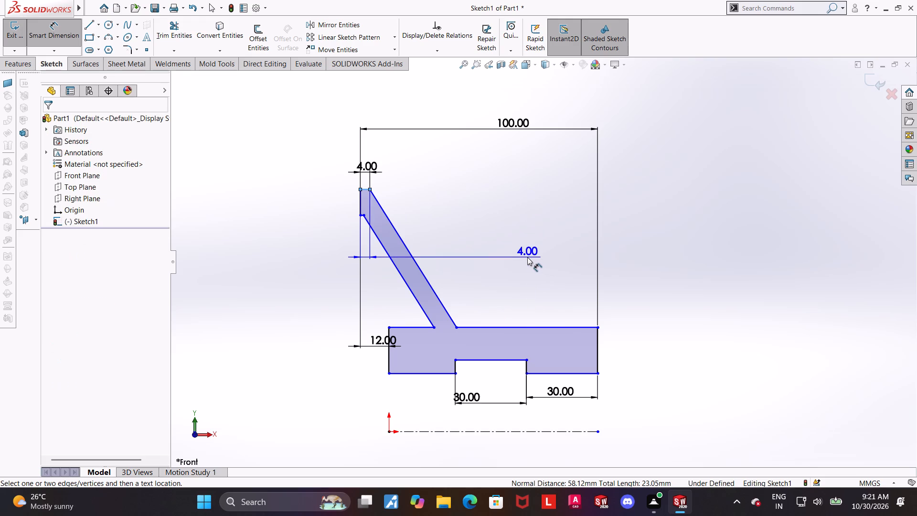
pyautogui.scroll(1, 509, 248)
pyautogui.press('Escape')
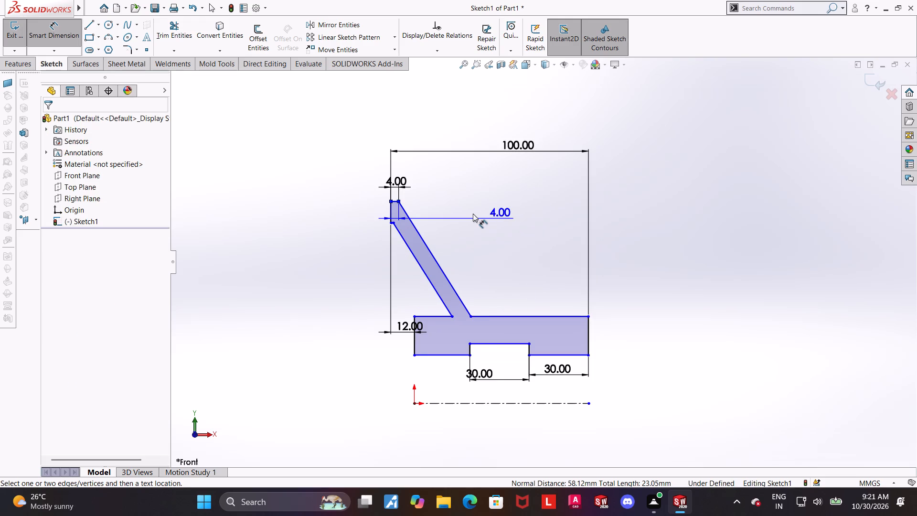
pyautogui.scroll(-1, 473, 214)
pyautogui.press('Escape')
# Dimension the horizontal distance from the head's vertical edge to the point where the arm's lower slanted edge meets the hub as 18 mm.
pyautogui.scroll(-1, 466, 211)
pyautogui.scroll(1, 490, 226)
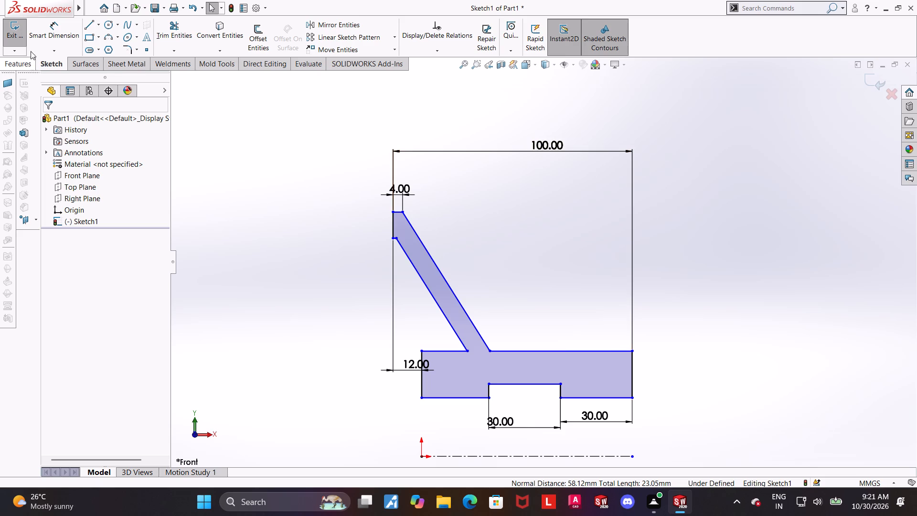
pyautogui.click(69, 34)
pyautogui.click(394, 223)
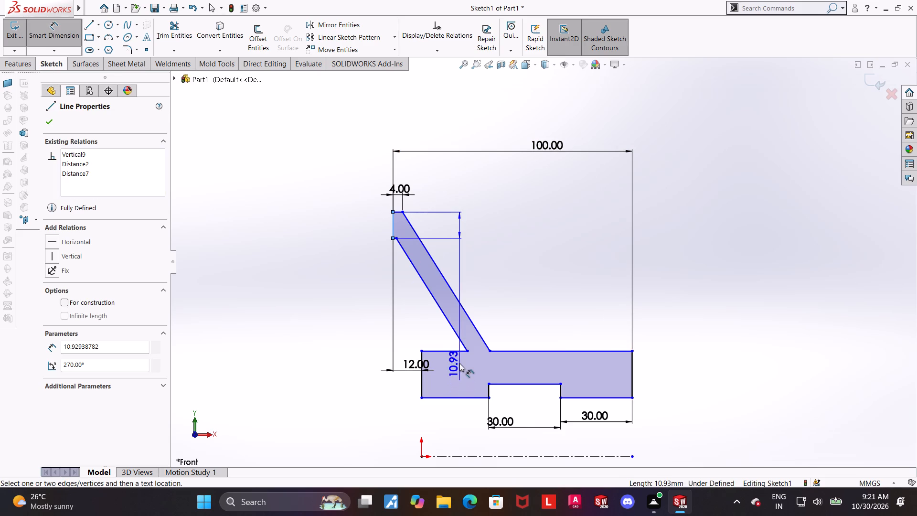
pyautogui.click(466, 349)
pyautogui.click(472, 167)
pyautogui.write('18')
pyautogui.press('Return')
pyautogui.press('Escape')
pyautogui.click(560, 266)
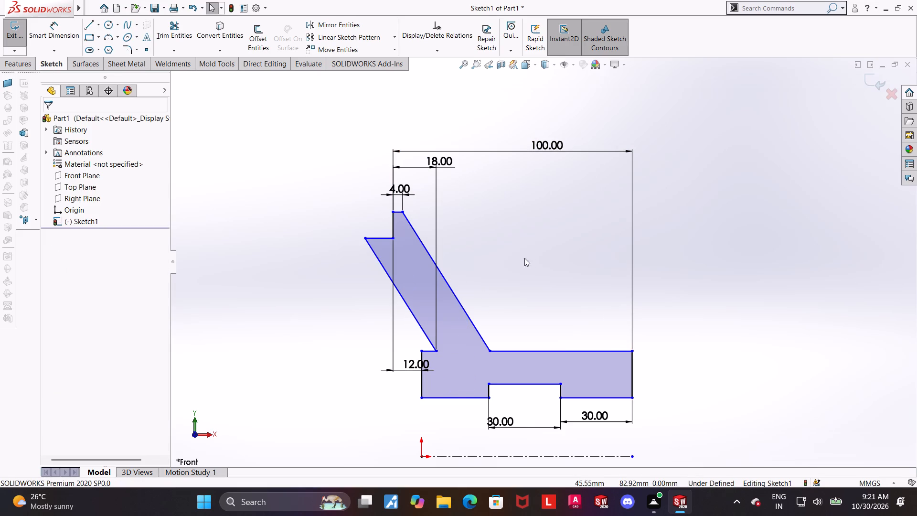
# Move the free end of the head's lower horizontal edge back across, directly beneath the head's upper corner at the arm.
pyautogui.moveTo(365, 238); pyautogui.dragTo(404, 239)
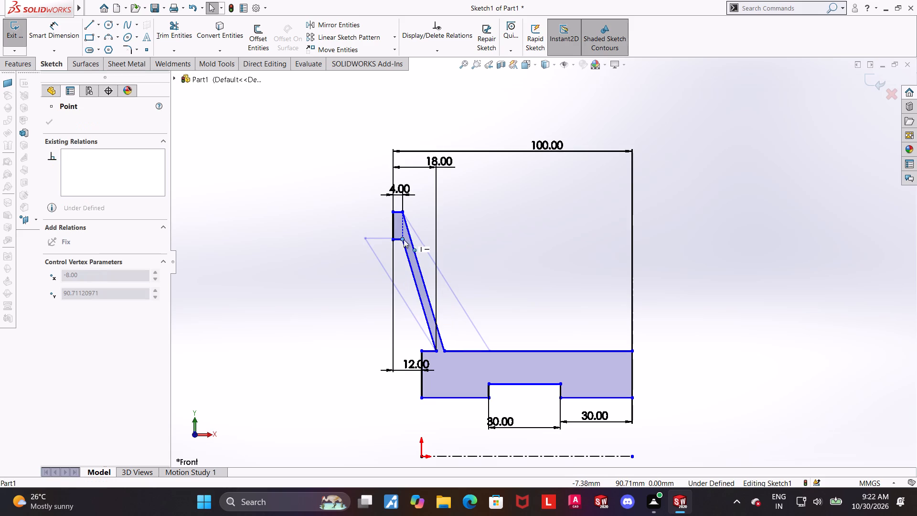
pyautogui.moveTo(404, 239); pyautogui.dragTo(400, 240)
pyautogui.click(544, 256)
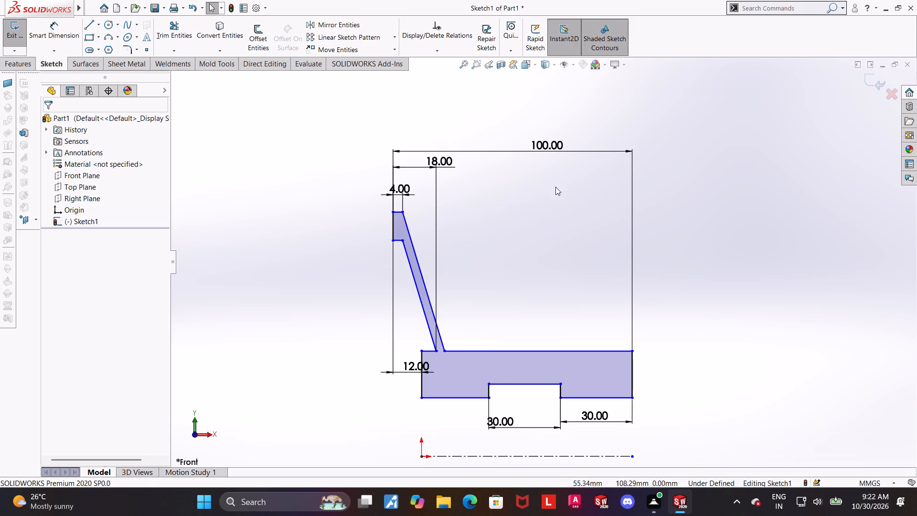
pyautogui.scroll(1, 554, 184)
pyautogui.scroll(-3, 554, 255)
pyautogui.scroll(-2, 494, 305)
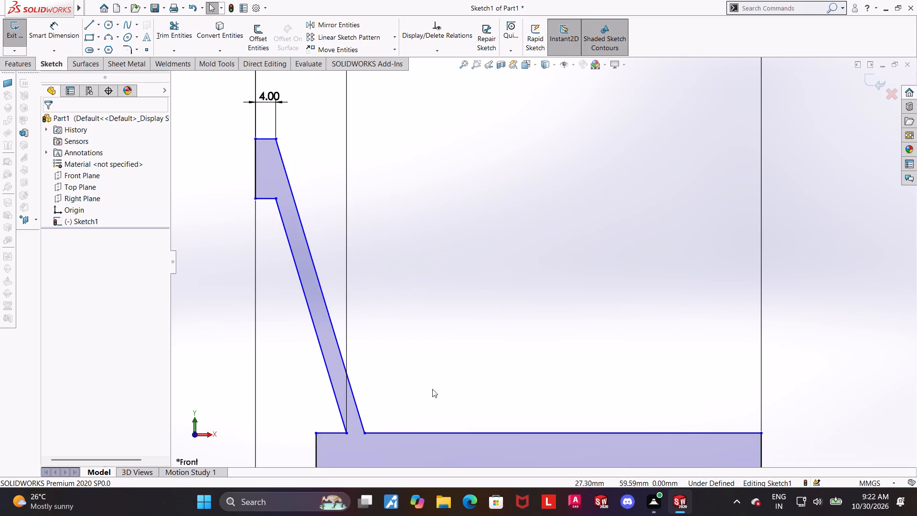
# Move the foot of the arm's upper slanted edge outward along the hub's top edge to widen the arm.
pyautogui.moveTo(364, 433); pyautogui.dragTo(382, 430)
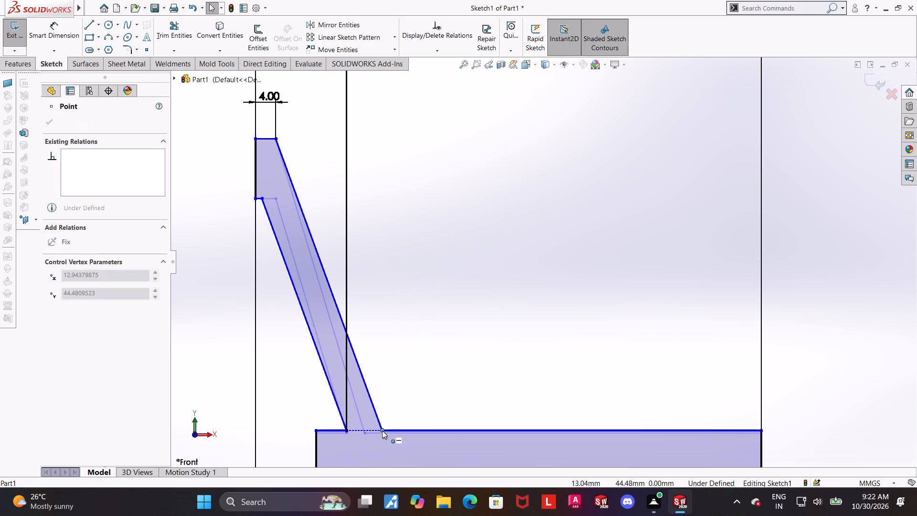
pyautogui.moveTo(382, 430); pyautogui.dragTo(383, 424)
pyautogui.click(675, 331)
# Dimension the distance from the centerline to the hub's bottom edge as 10 mm, placed beside the origin end.
pyautogui.scroll(1, 609, 308)
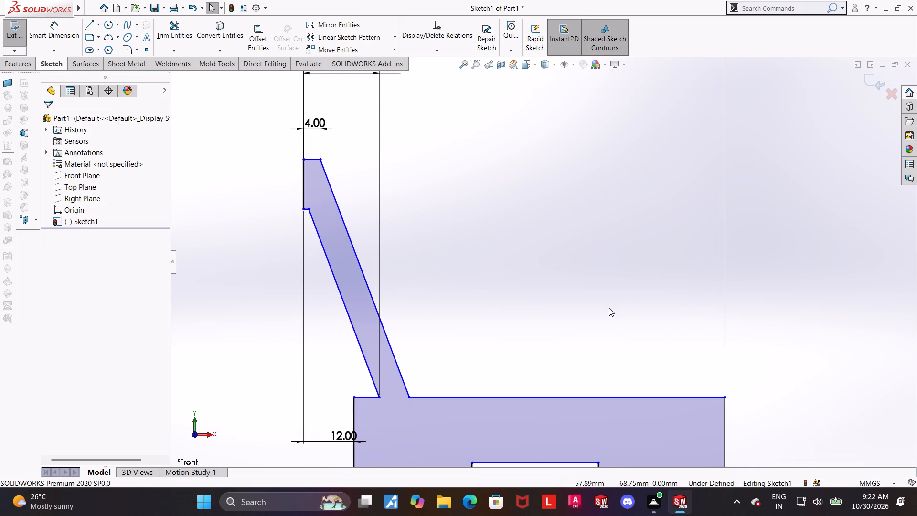
pyautogui.scroll(3, 617, 309)
pyautogui.scroll(-1, 631, 311)
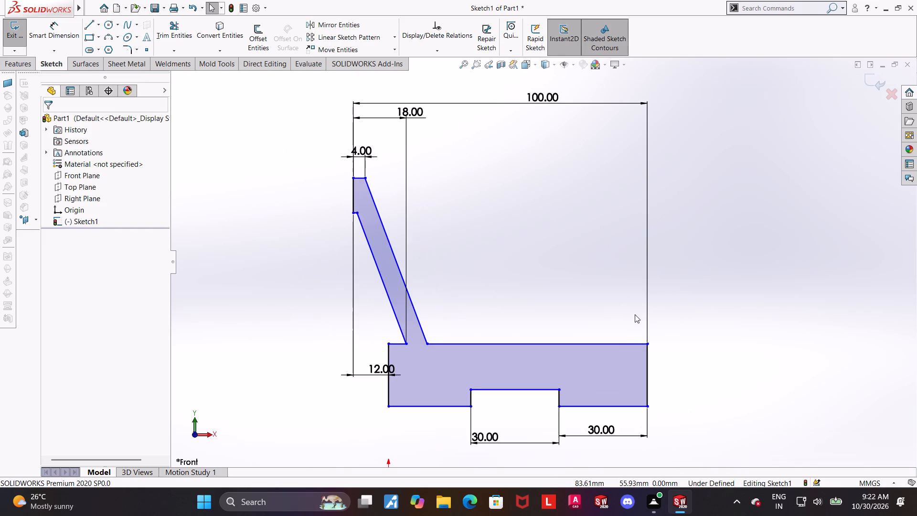
pyautogui.scroll(1, 608, 359)
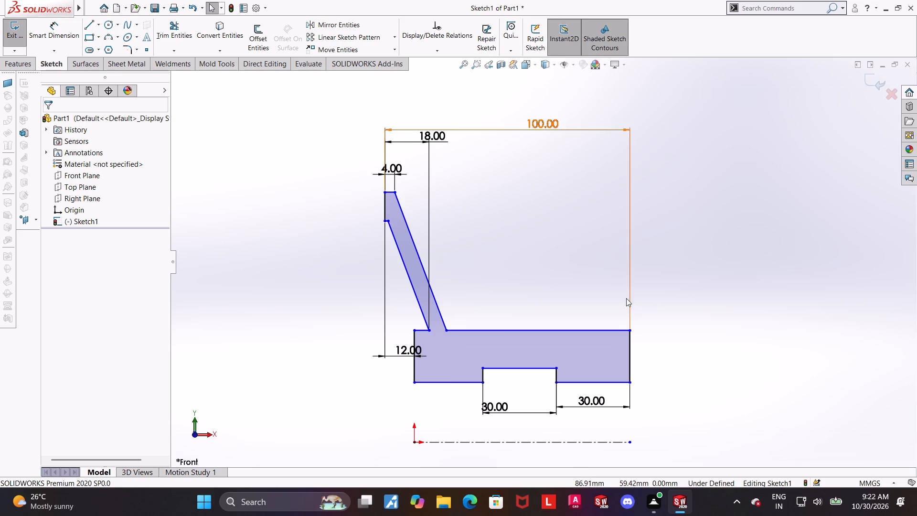
pyautogui.scroll(-1, 623, 303)
pyautogui.scroll(1, 658, 323)
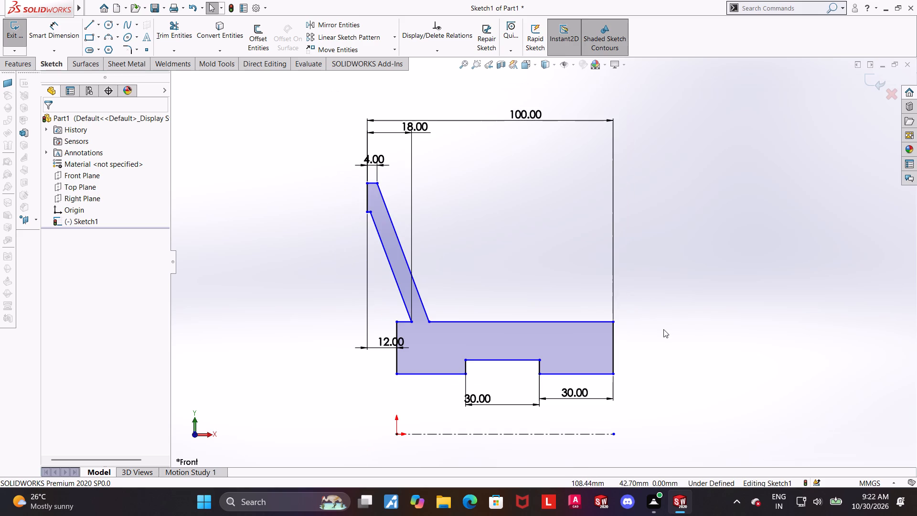
pyautogui.click(68, 30)
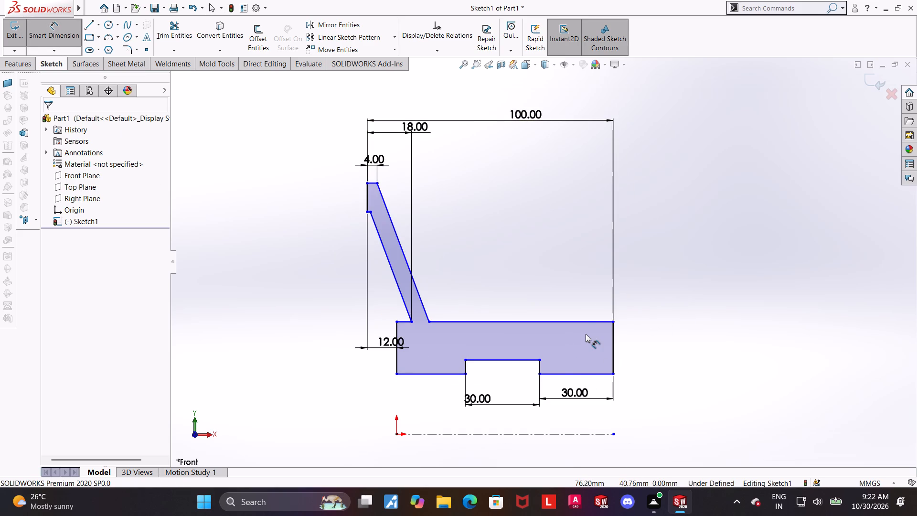
pyautogui.click(423, 374)
pyautogui.click(425, 433)
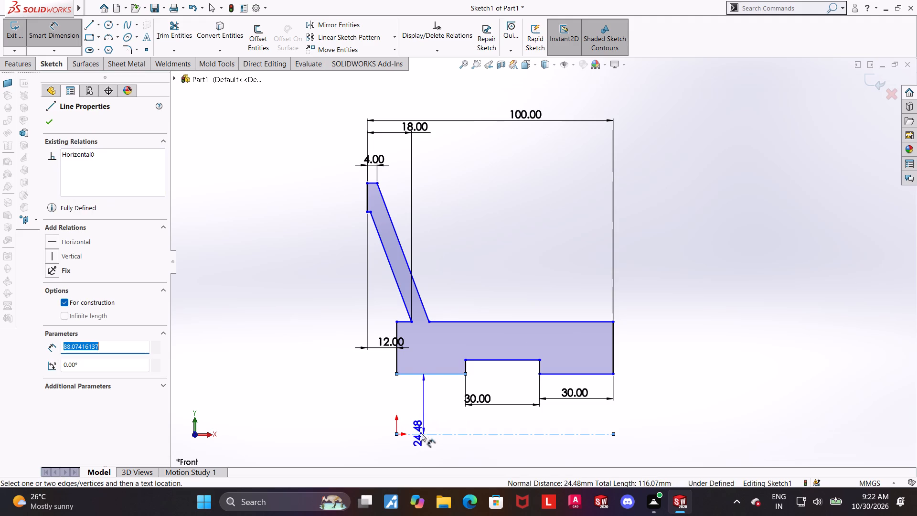
pyautogui.click(343, 413)
pyautogui.write('10')
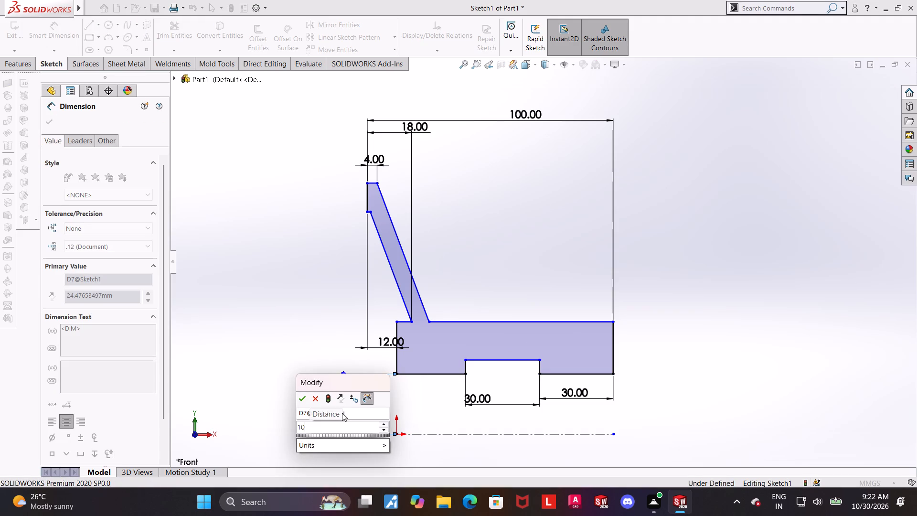
pyautogui.press('Return')
pyautogui.press('Escape')
# Dimension the distance from the centerline to the notch's horizontal edge as 12 mm, placed beyond the hub's far end.
pyautogui.scroll(2, 416, 430)
pyautogui.scroll(-2, 748, 386)
pyautogui.scroll(4, 565, 312)
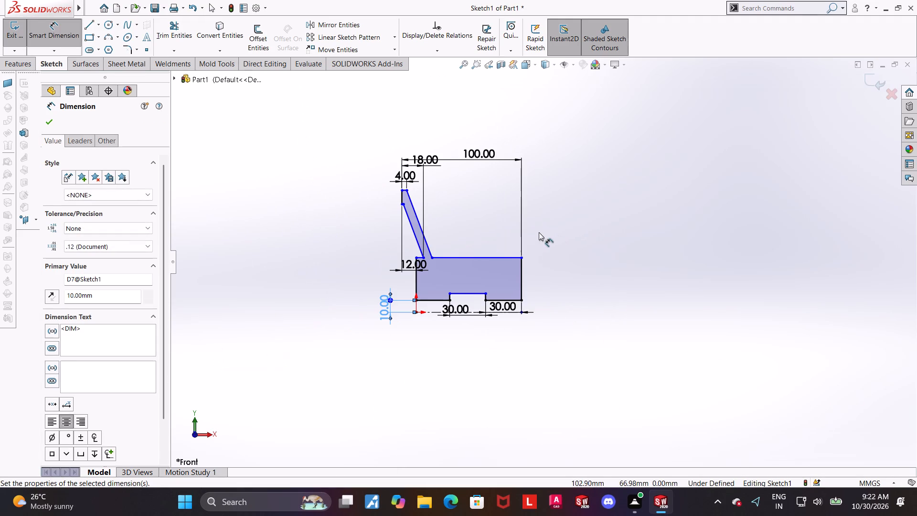
pyautogui.scroll(1, 536, 229)
pyautogui.scroll(-1, 506, 212)
pyautogui.scroll(-1, 452, 230)
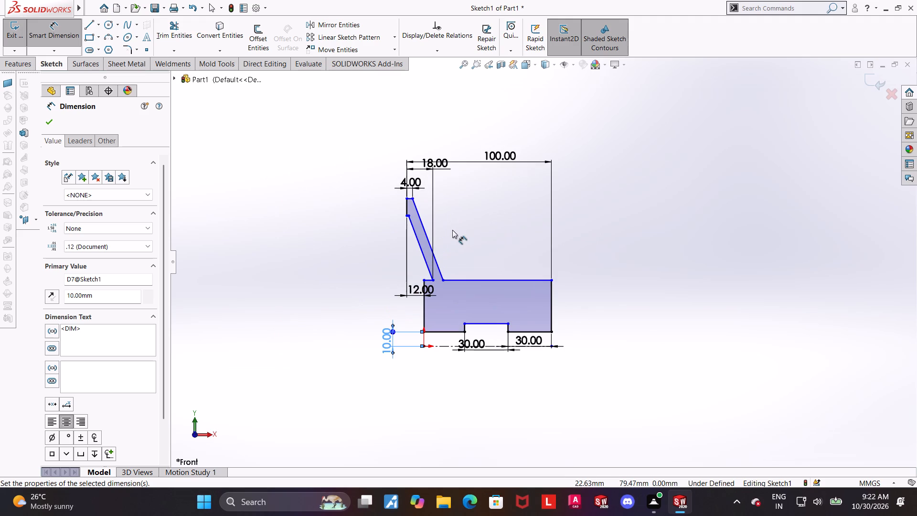
pyautogui.scroll(1, 465, 231)
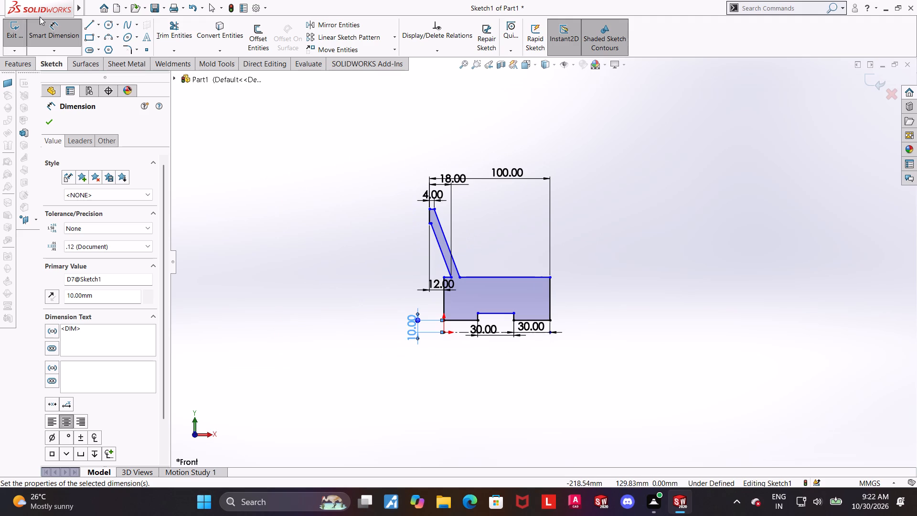
pyautogui.click(503, 312)
pyautogui.click(537, 333)
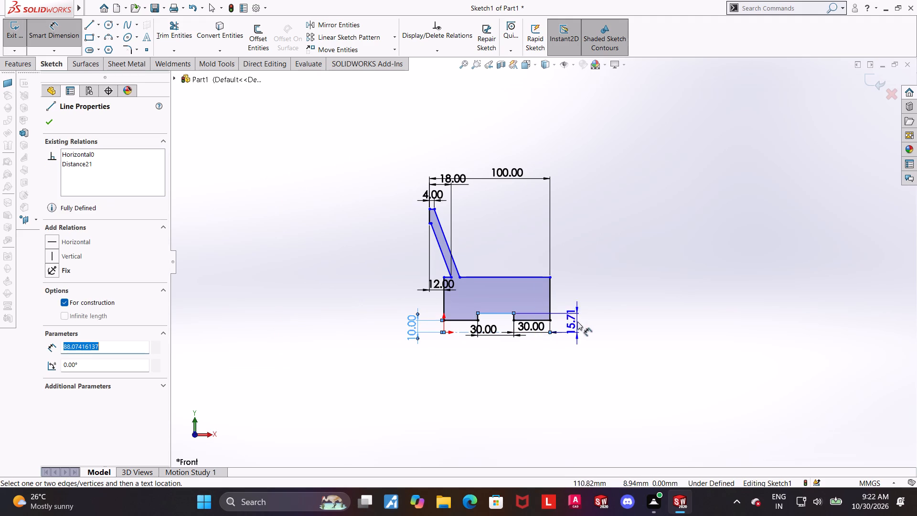
pyautogui.click(605, 321)
pyautogui.write('12')
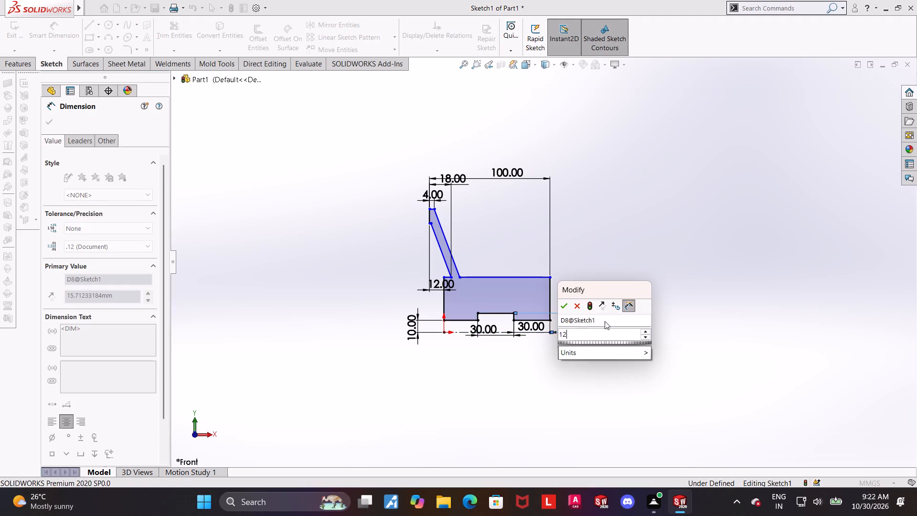
pyautogui.press('Return')
pyautogui.press('Escape')
# Dimension the distance from the centerline to the hub's top edge as 18 mm, placed outside the 12 mm dimension.
pyautogui.scroll(1, 597, 315)
pyautogui.scroll(-3, 538, 271)
pyautogui.press('Escape')
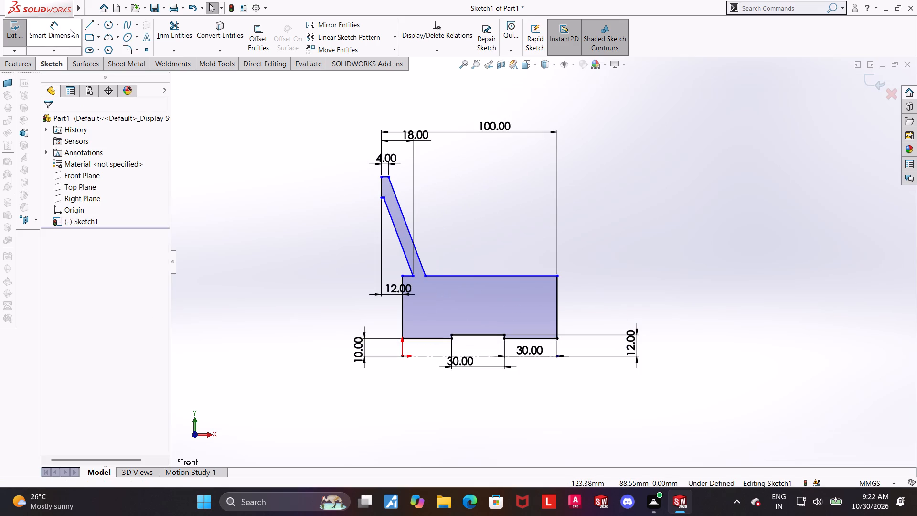
pyautogui.click(69, 29)
pyautogui.click(528, 272)
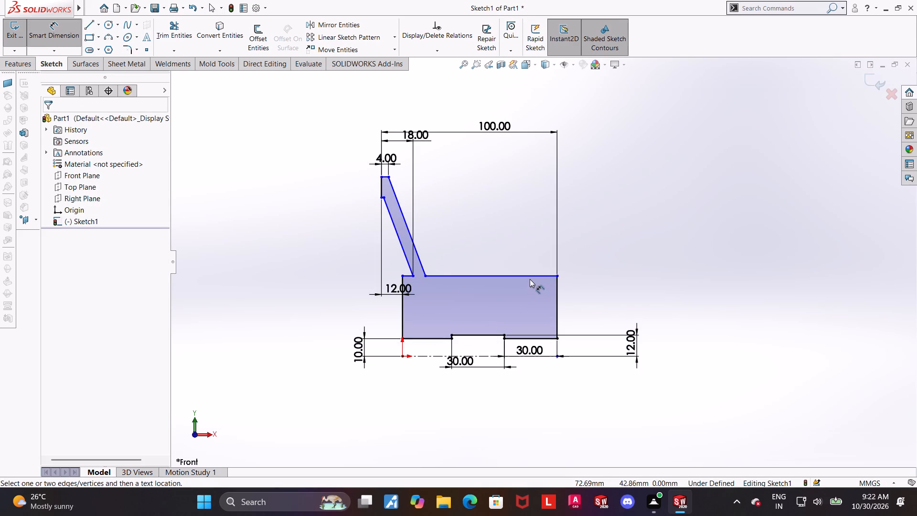
pyautogui.click(530, 277)
pyautogui.click(486, 355)
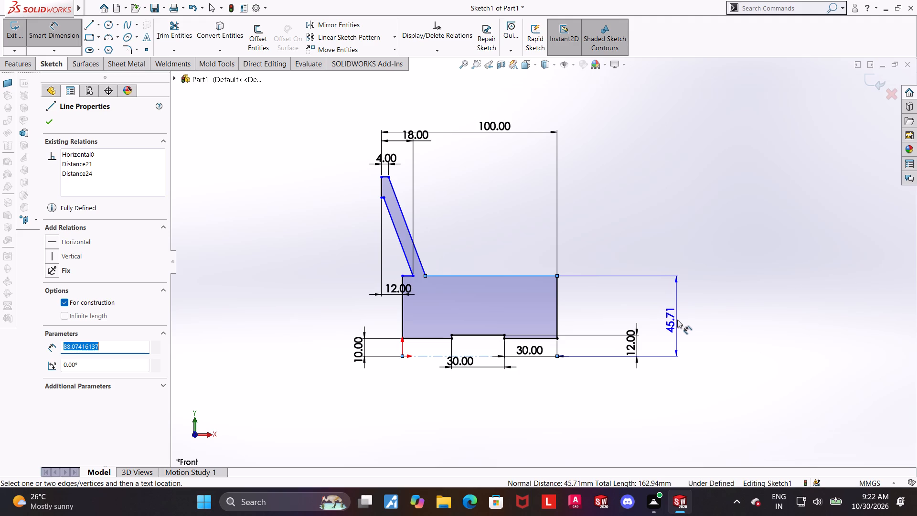
pyautogui.click(677, 320)
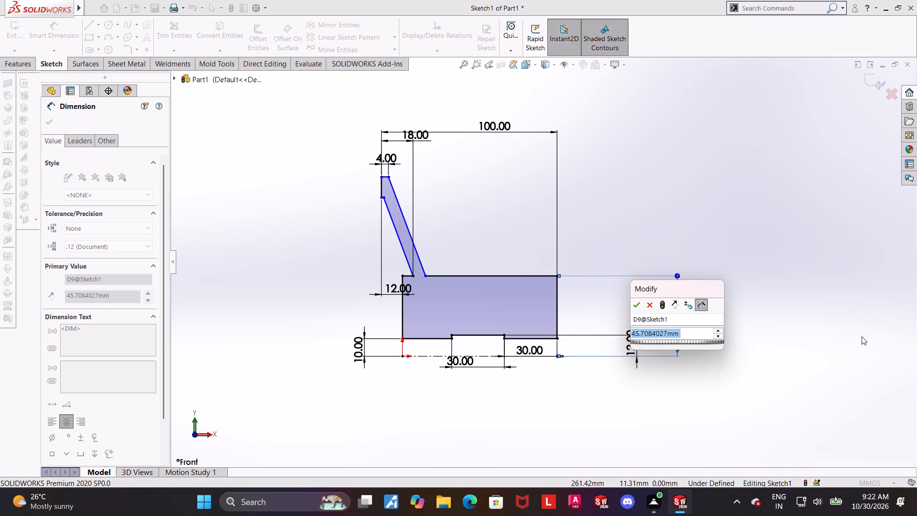
pyautogui.write('18')
pyautogui.press('Return')
pyautogui.press('Escape')
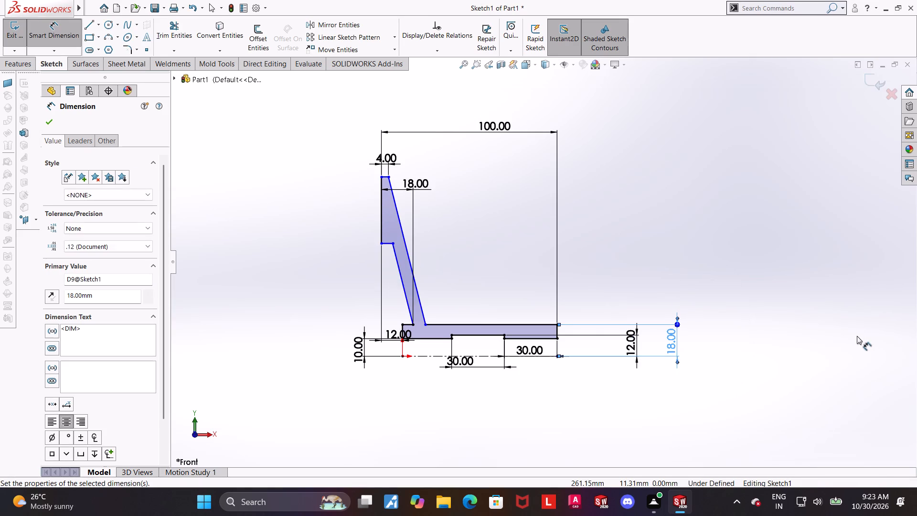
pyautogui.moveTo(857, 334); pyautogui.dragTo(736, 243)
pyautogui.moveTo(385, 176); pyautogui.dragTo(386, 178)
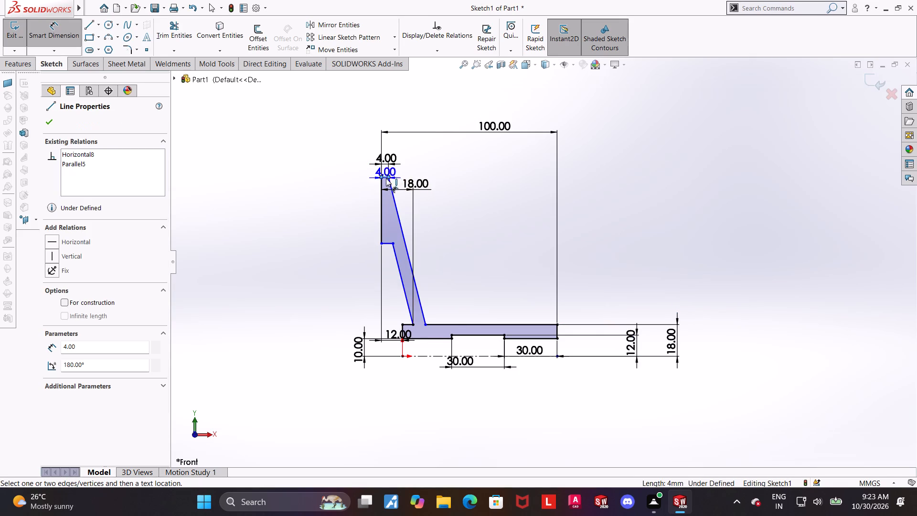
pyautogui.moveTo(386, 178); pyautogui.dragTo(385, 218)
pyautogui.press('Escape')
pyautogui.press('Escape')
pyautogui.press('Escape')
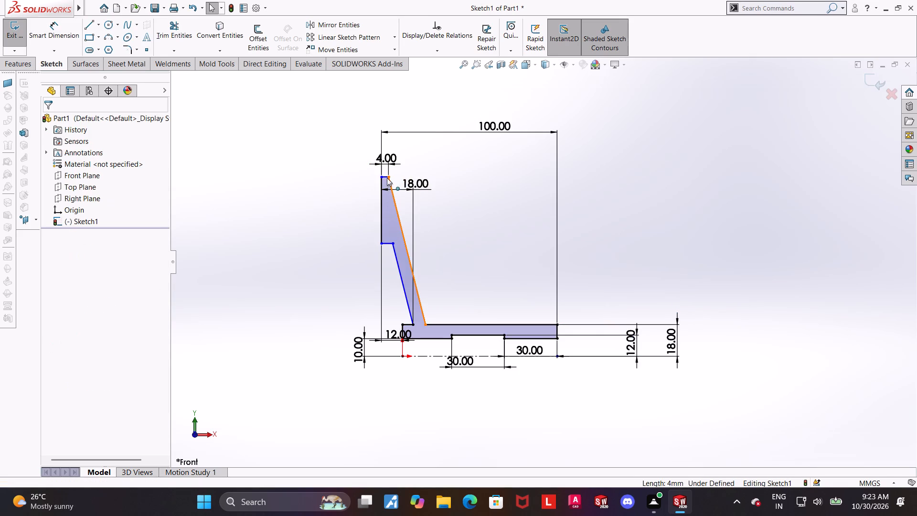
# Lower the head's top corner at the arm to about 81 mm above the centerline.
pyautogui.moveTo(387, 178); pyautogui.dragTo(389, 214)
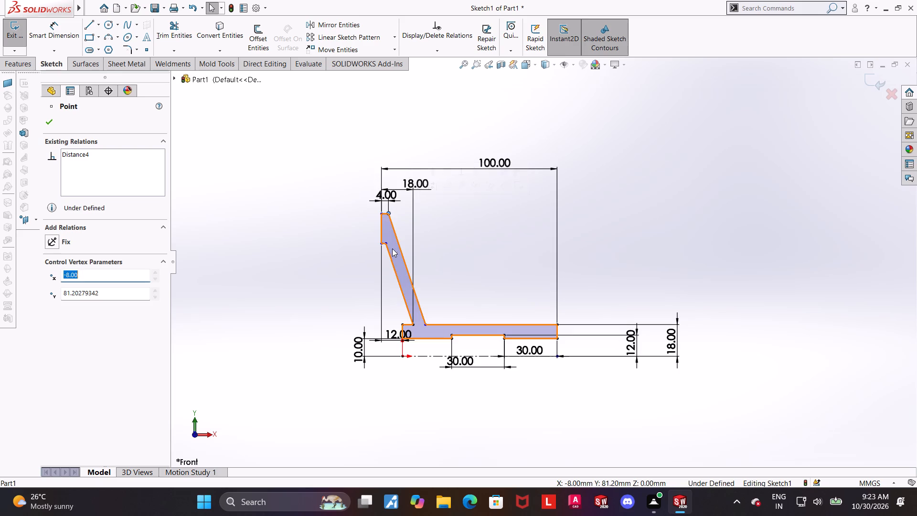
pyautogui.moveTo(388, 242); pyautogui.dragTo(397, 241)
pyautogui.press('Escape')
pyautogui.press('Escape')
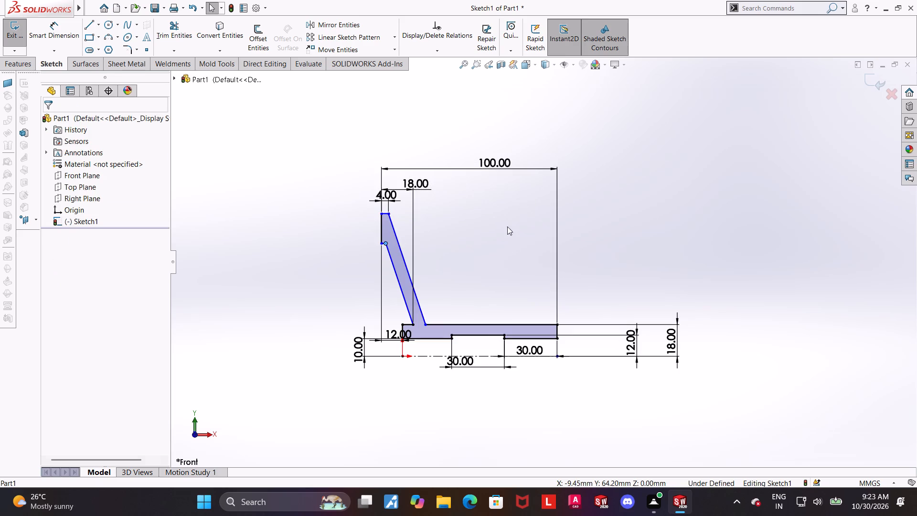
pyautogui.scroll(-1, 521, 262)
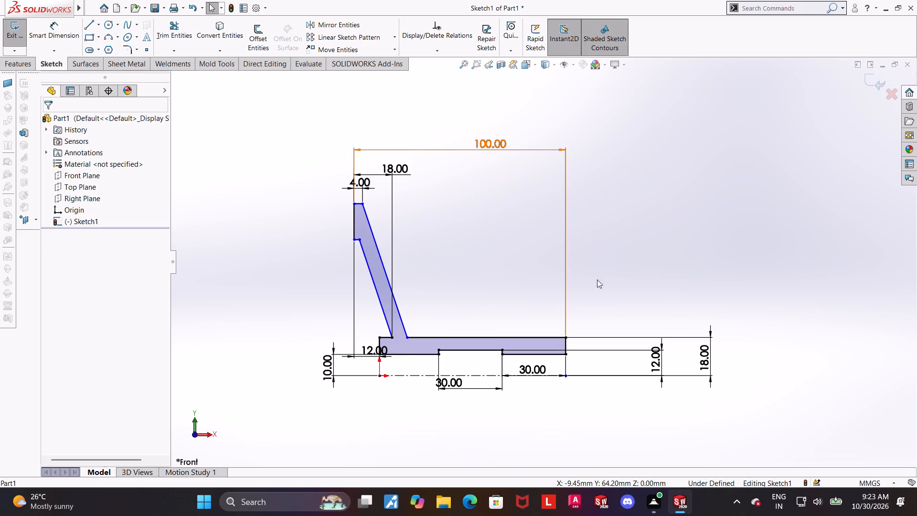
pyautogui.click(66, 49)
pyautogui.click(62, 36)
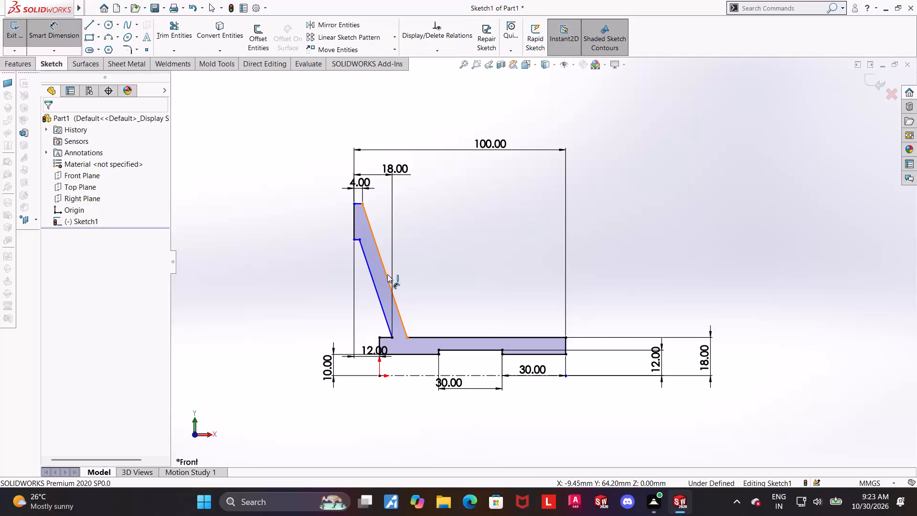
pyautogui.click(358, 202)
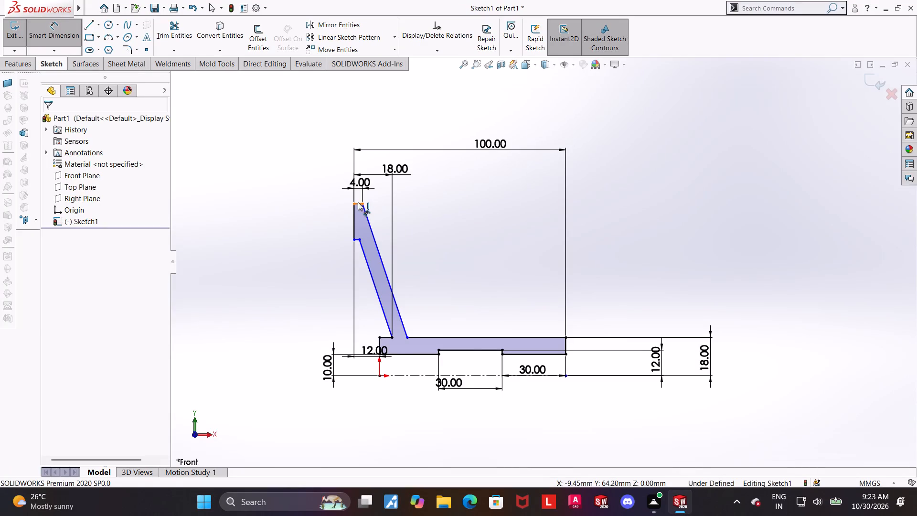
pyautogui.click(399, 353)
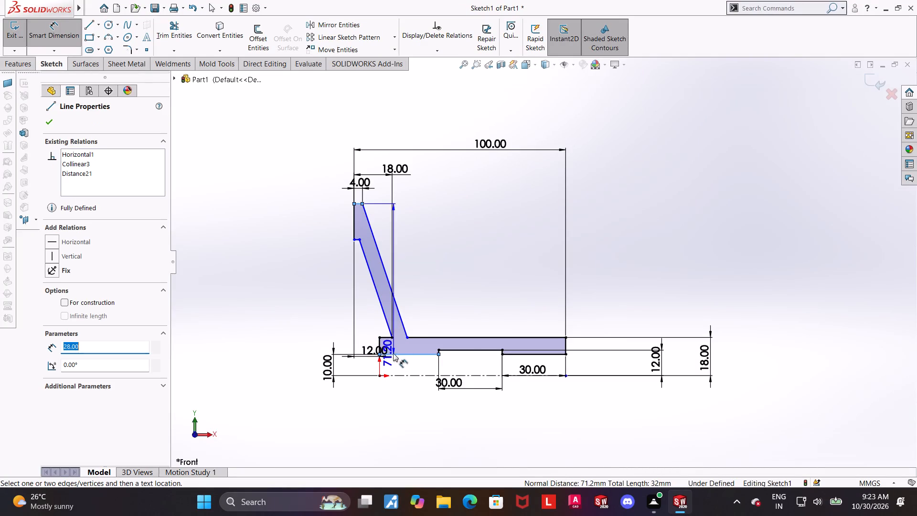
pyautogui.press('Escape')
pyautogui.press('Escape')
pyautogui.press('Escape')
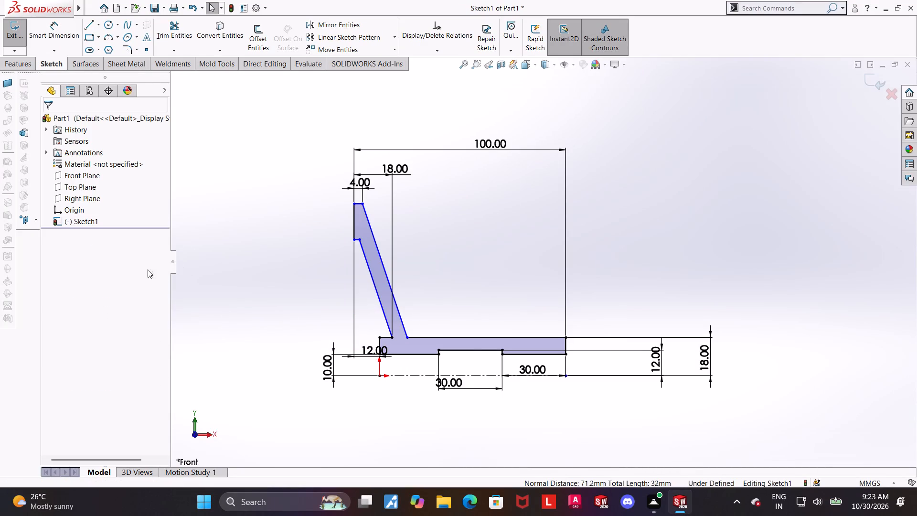
# Dimension the distance from the centerline to the head's top edge as 108/2 (54 mm), placed well clear of the head.
pyautogui.moveTo(46, 35); pyautogui.dragTo(58, 40)
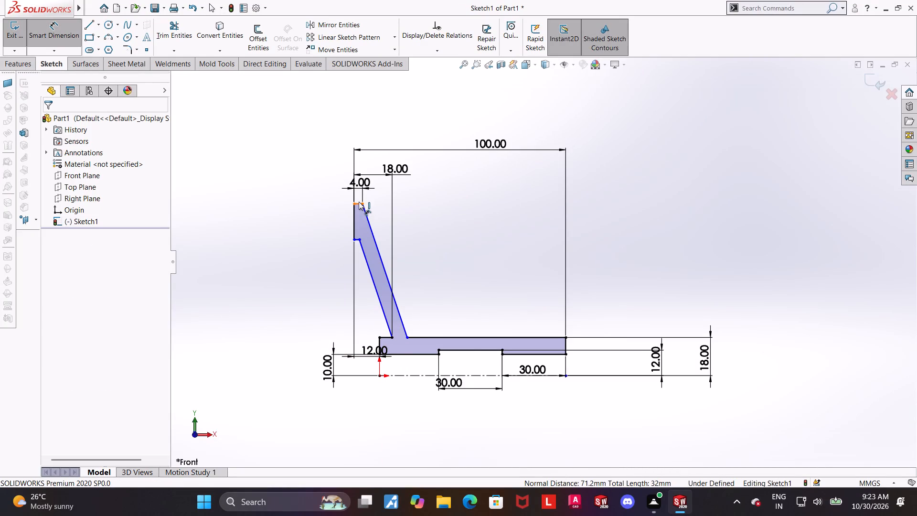
pyautogui.click(359, 202)
pyautogui.click(400, 376)
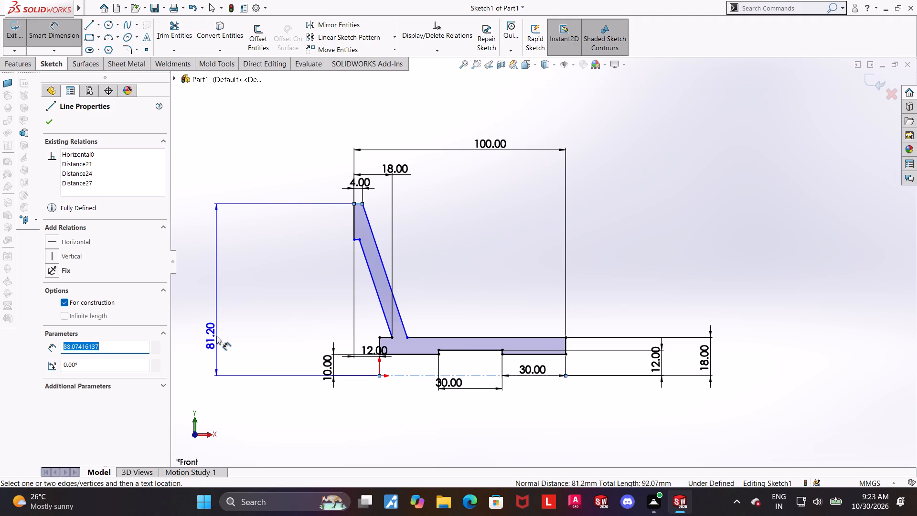
pyautogui.click(216, 336)
pyautogui.write('108/2')
pyautogui.press('Return')
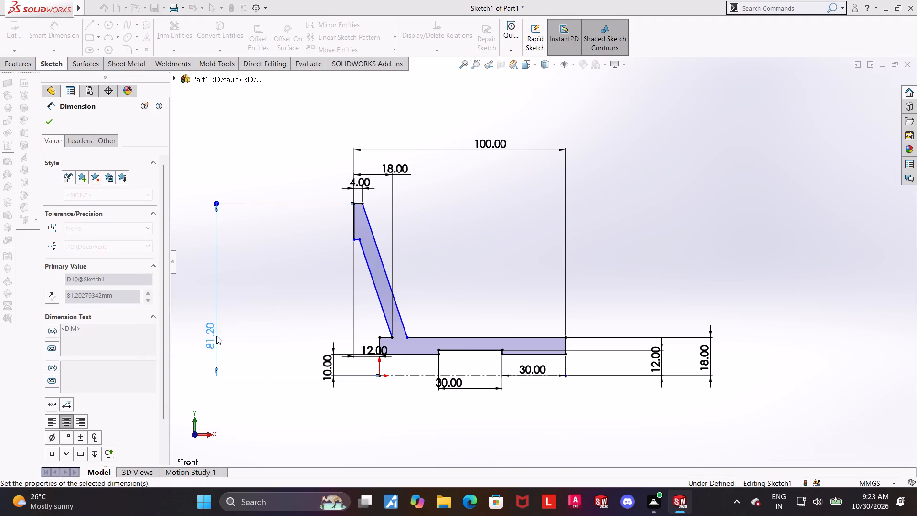
pyautogui.press('Escape')
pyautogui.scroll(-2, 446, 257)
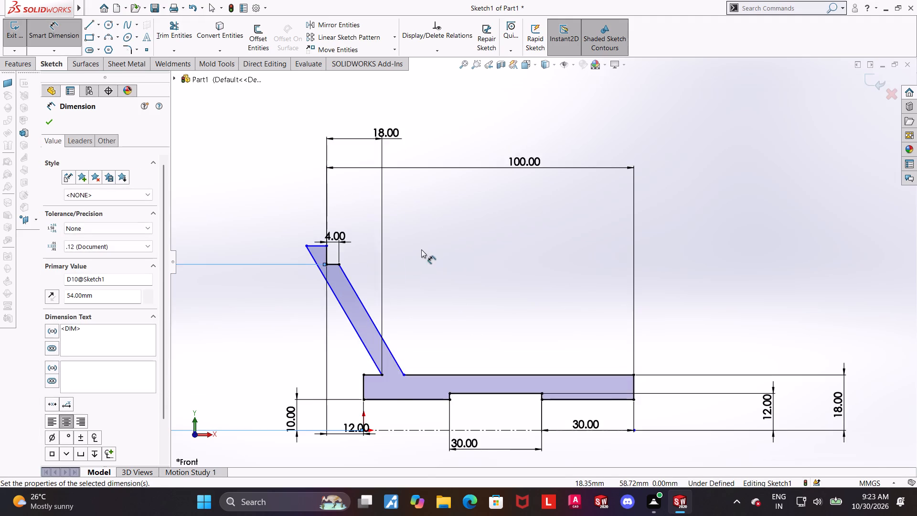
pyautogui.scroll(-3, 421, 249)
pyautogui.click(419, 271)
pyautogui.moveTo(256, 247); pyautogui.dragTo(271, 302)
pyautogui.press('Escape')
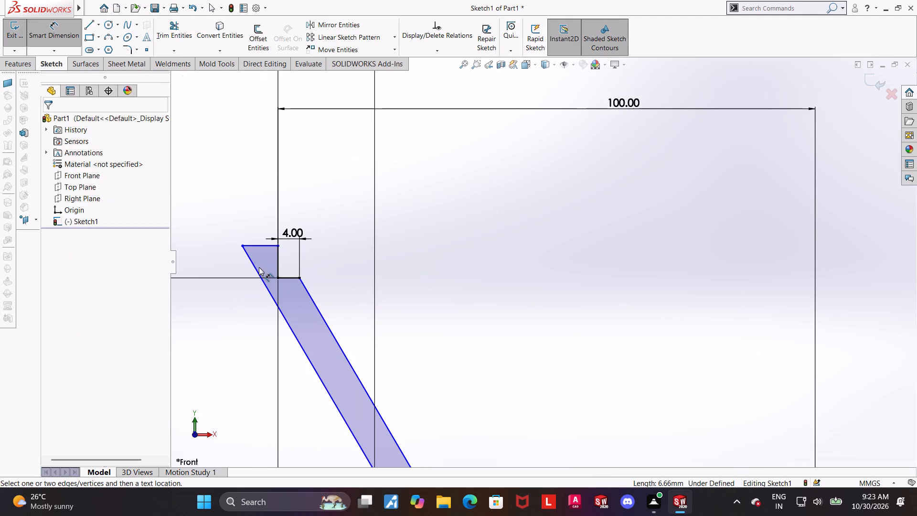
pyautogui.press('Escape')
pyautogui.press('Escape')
# Move the head's short free horizontal edge down below its 4 mm top edge so the head outline no longer flips over.
pyautogui.moveTo(261, 244); pyautogui.dragTo(285, 327)
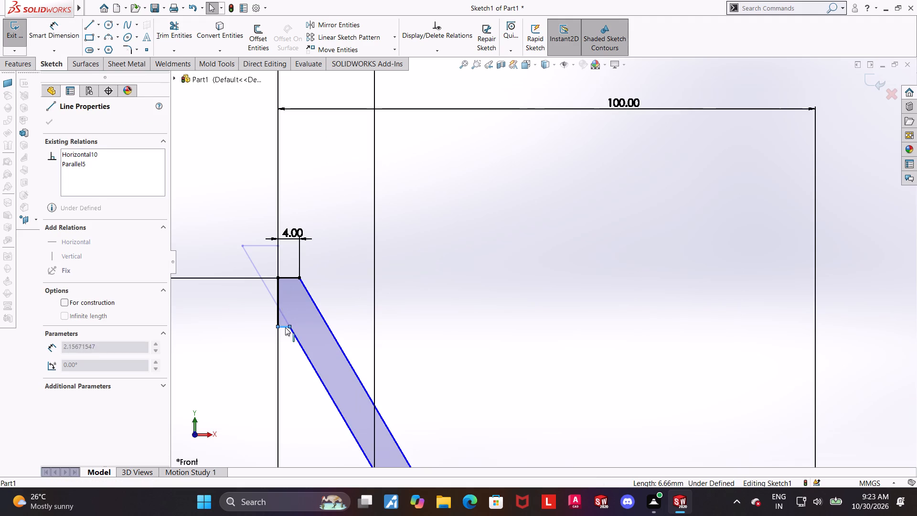
pyautogui.moveTo(285, 327); pyautogui.dragTo(286, 327)
pyautogui.press('Escape')
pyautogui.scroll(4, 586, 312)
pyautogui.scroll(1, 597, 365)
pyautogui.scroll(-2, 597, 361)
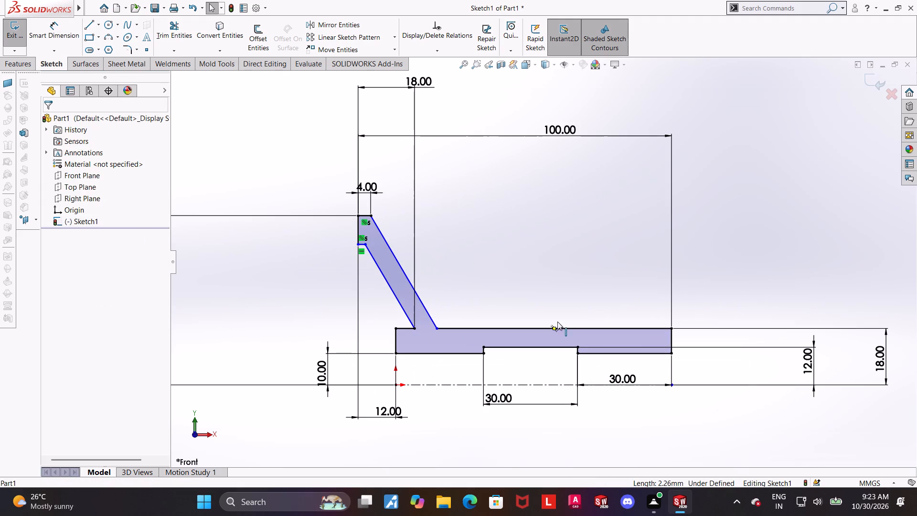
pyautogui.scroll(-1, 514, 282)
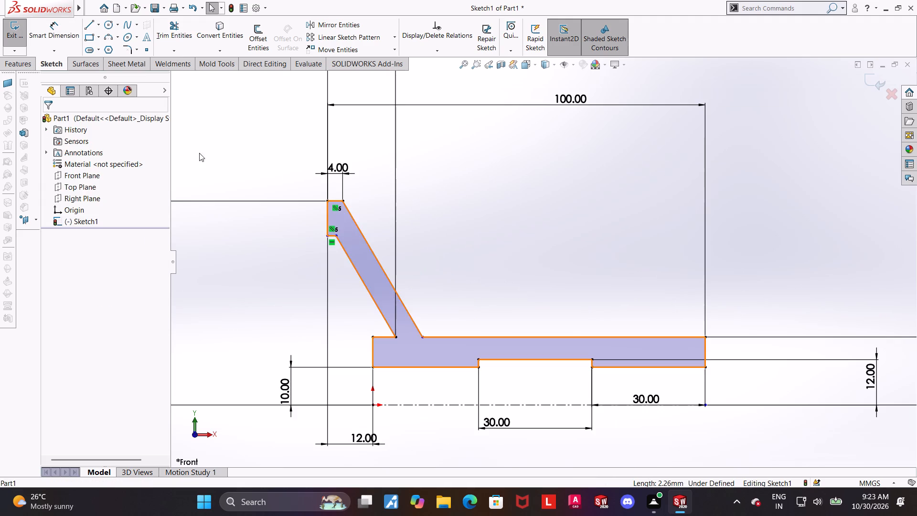
# Dimension the distance from the centerline to the head's short lower horizontal edge as 85/2 (42.5 mm), placed between the head and the 54 mm dimension.
pyautogui.moveTo(50, 30); pyautogui.dragTo(55, 31)
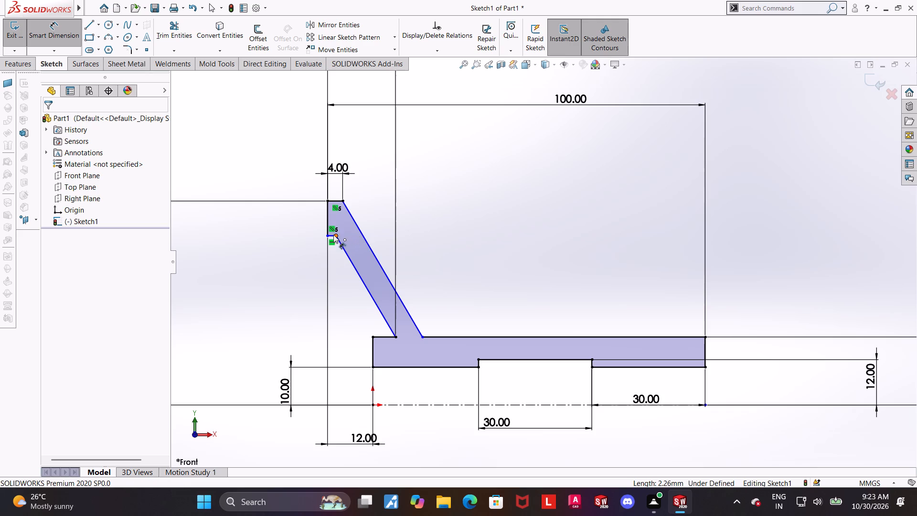
pyautogui.click(332, 235)
pyautogui.click(399, 404)
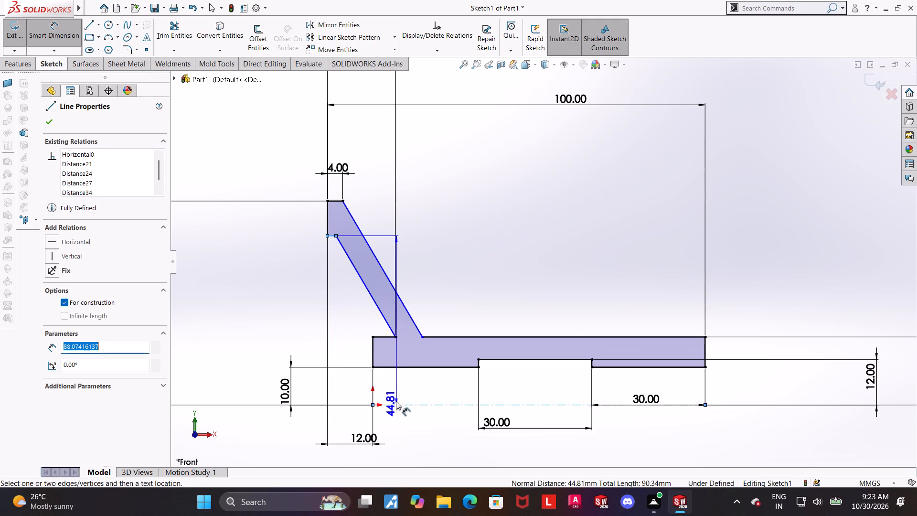
pyautogui.scroll(1, 394, 387)
pyautogui.scroll(2, 292, 318)
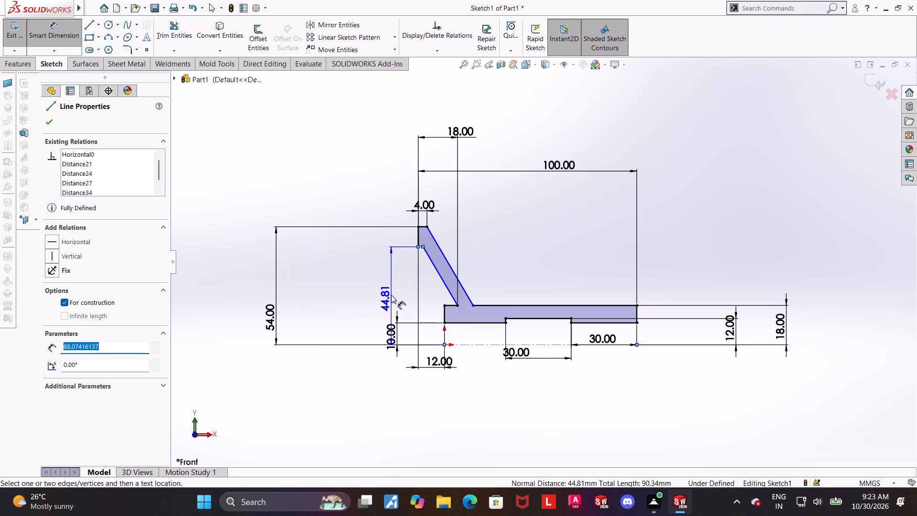
pyautogui.scroll(-2, 379, 286)
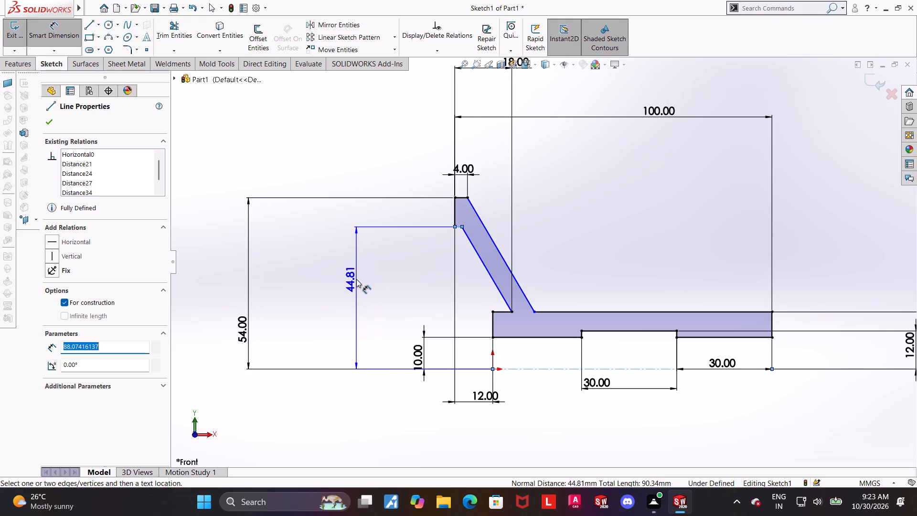
pyautogui.click(352, 284)
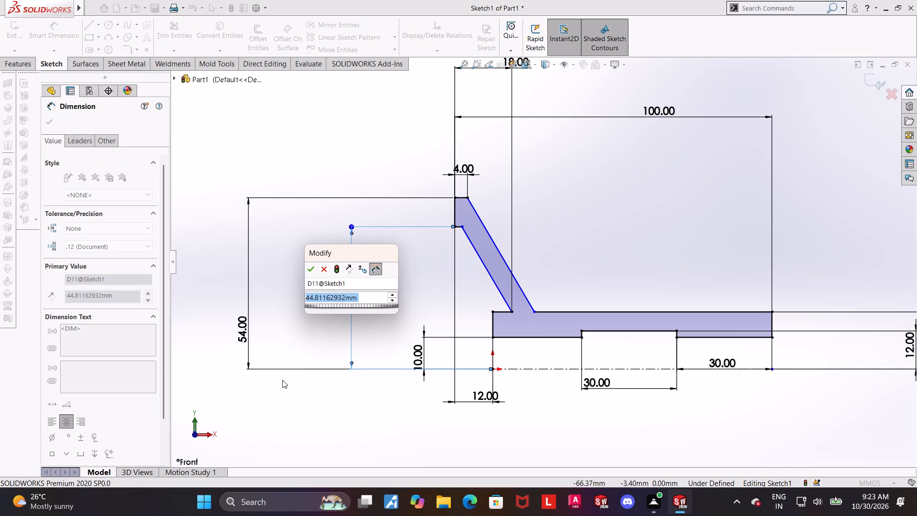
pyautogui.press('5')
pyautogui.press('BackSpace')
pyautogui.write('85/2')
pyautogui.press('Return')
pyautogui.press('Escape')
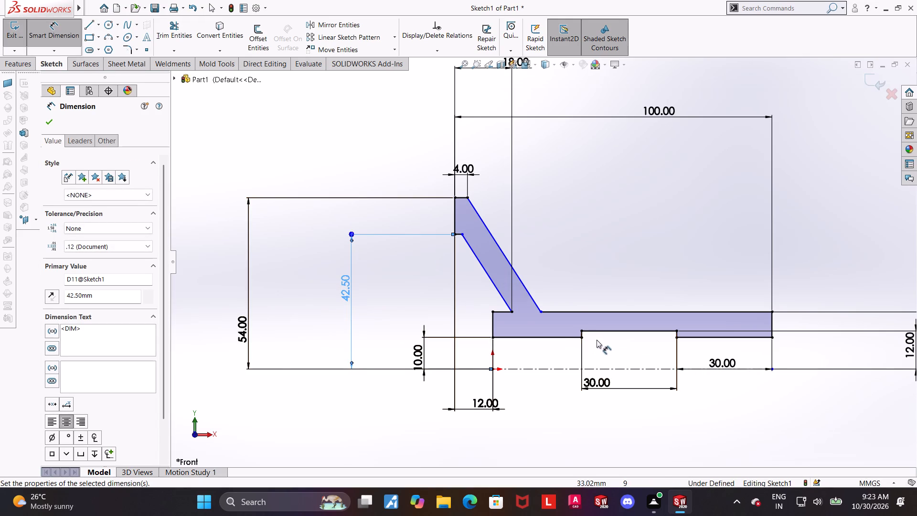
pyautogui.click(540, 204)
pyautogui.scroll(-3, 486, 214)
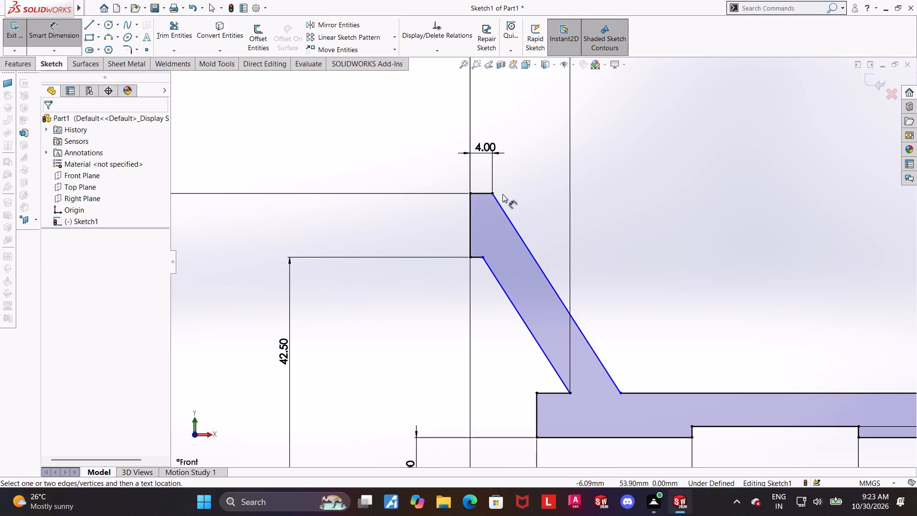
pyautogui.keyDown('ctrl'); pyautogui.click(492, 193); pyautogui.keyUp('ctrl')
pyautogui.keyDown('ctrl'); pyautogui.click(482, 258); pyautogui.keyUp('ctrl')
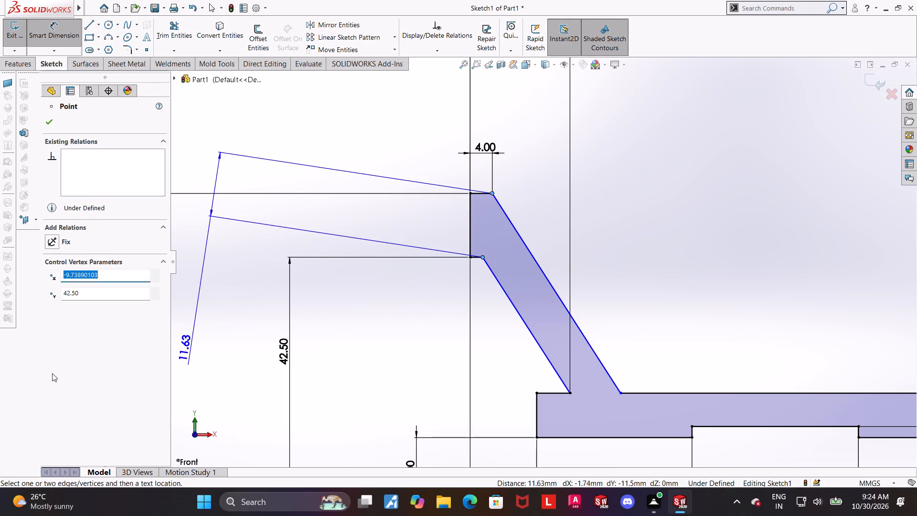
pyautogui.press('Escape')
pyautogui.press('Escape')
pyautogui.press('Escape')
# Add a Vertical relation between the head's two arm-side corners, aligning the lower corner with the end of the 4 mm top edge.
pyautogui.keyDown('ctrl'); pyautogui.click(494, 191); pyautogui.keyUp('ctrl')
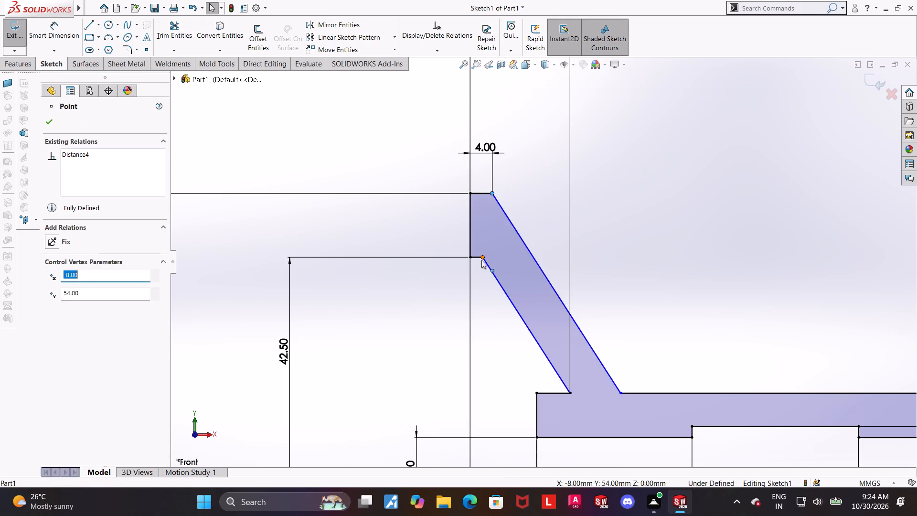
pyautogui.keyDown('ctrl'); pyautogui.click(482, 259); pyautogui.keyUp('ctrl')
pyautogui.click(56, 301)
pyautogui.click(691, 252)
# Review the dimensions of the whole hub-and-arm profile sketch.
pyautogui.scroll(2, 680, 254)
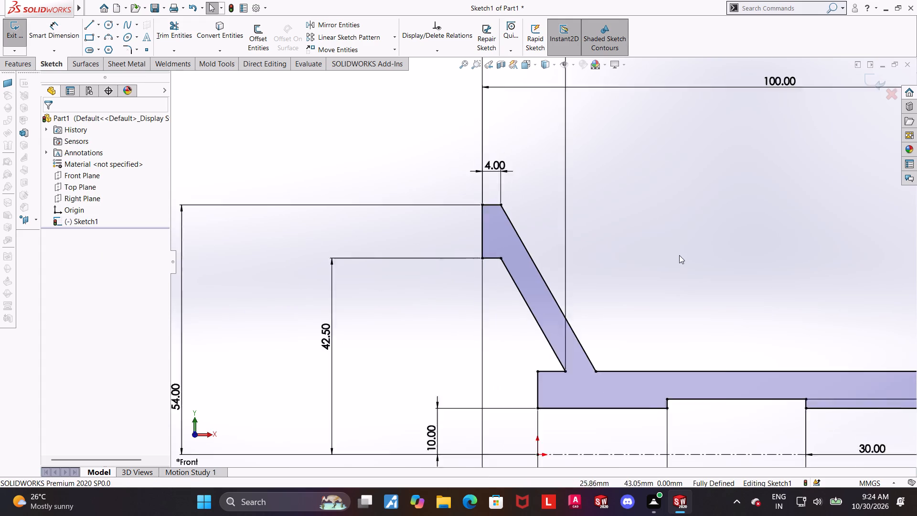
pyautogui.scroll(8, 679, 255)
pyautogui.scroll(-3, 672, 285)
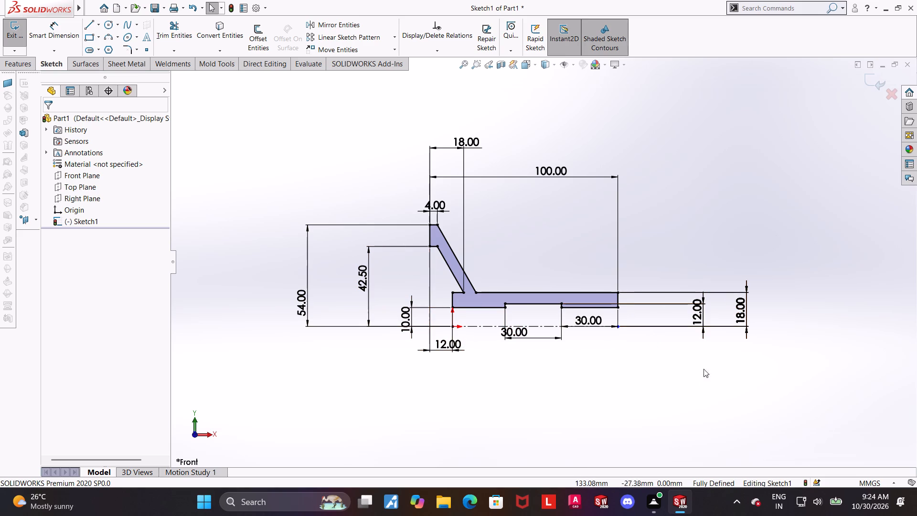
pyautogui.scroll(-1, 554, 298)
pyautogui.scroll(-2, 837, 298)
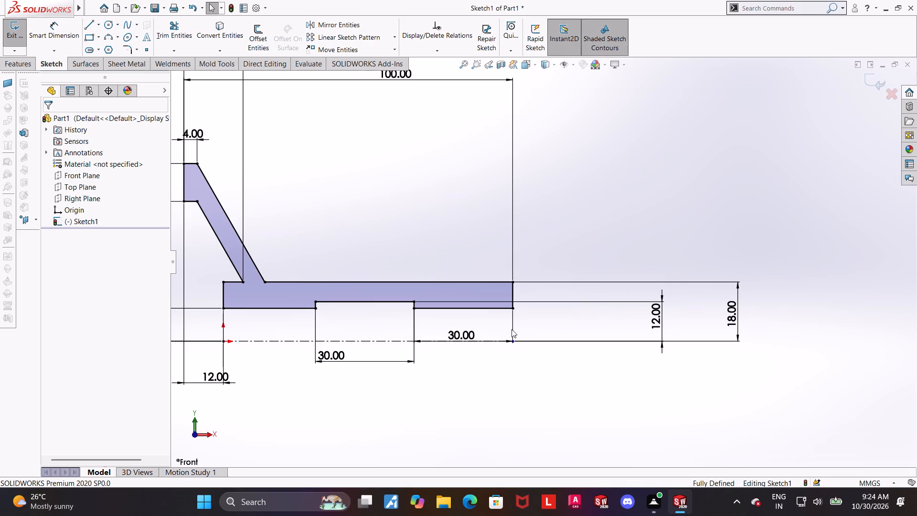
pyautogui.scroll(1, 497, 349)
pyautogui.scroll(1, 499, 309)
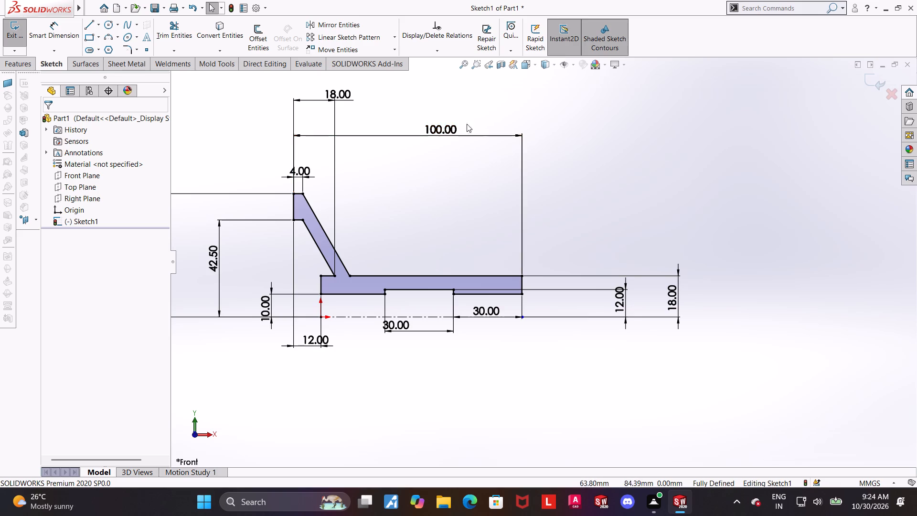
pyautogui.scroll(3, 468, 161)
pyautogui.scroll(-2, 428, 180)
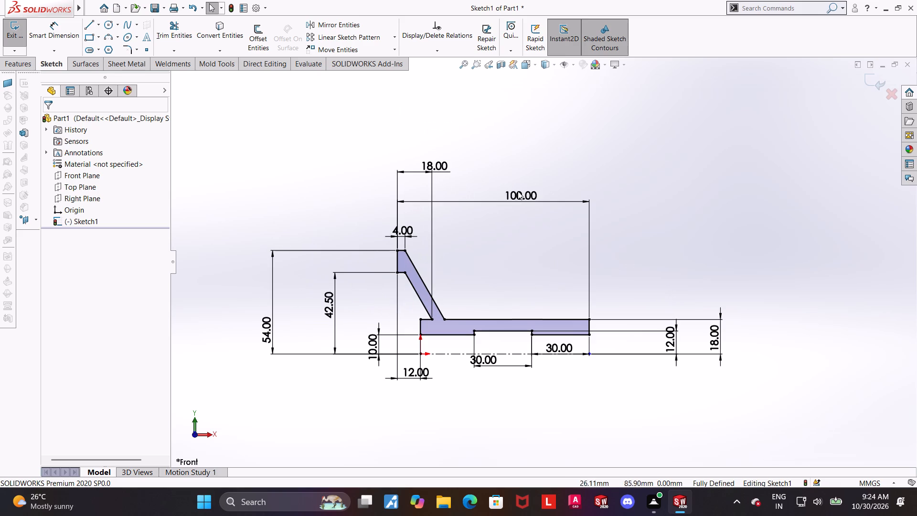
# Close the sketch and revolve the profile 360 degrees about the horizontal centerline as a Revolved Boss/Base.
pyautogui.click(868, 79)
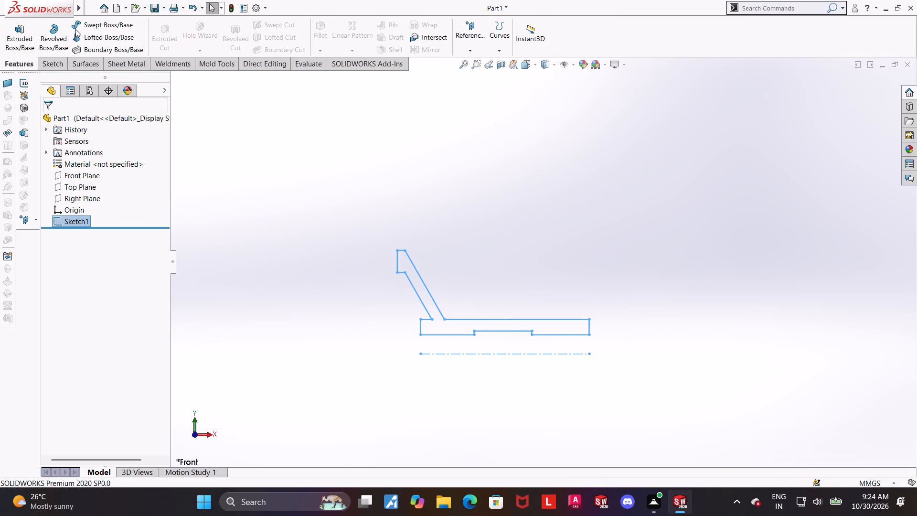
pyautogui.click(60, 26)
pyautogui.scroll(3, 477, 250)
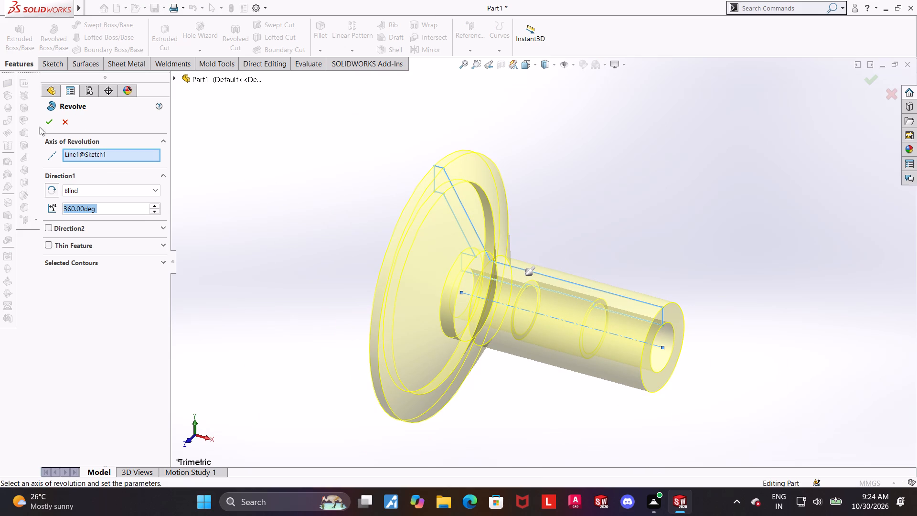
pyautogui.click(51, 123)
pyautogui.click(632, 259)
# Inspect the revolved part from all around, including the recessed flange face, the cone, the shaft and its open end.
pyautogui.scroll(2, 760, 326)
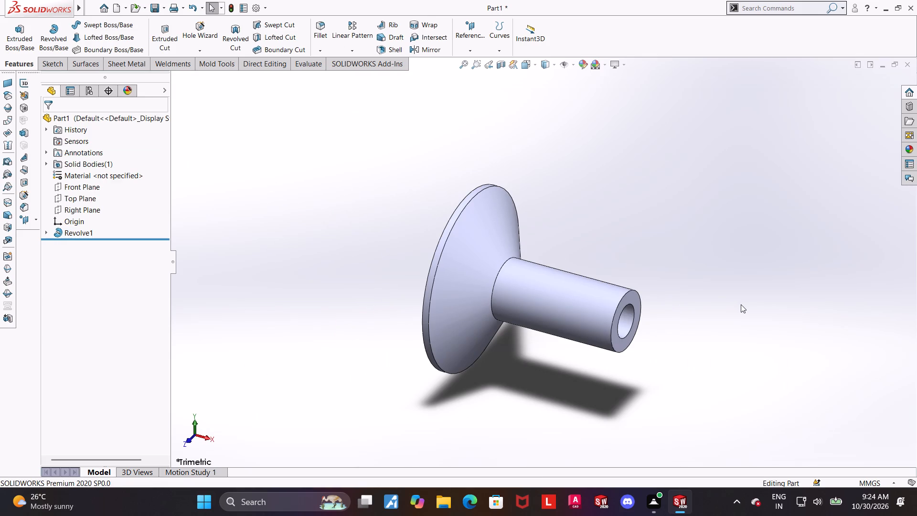
pyautogui.moveTo(714, 301); pyautogui.dragTo(785, 307, button='middle')
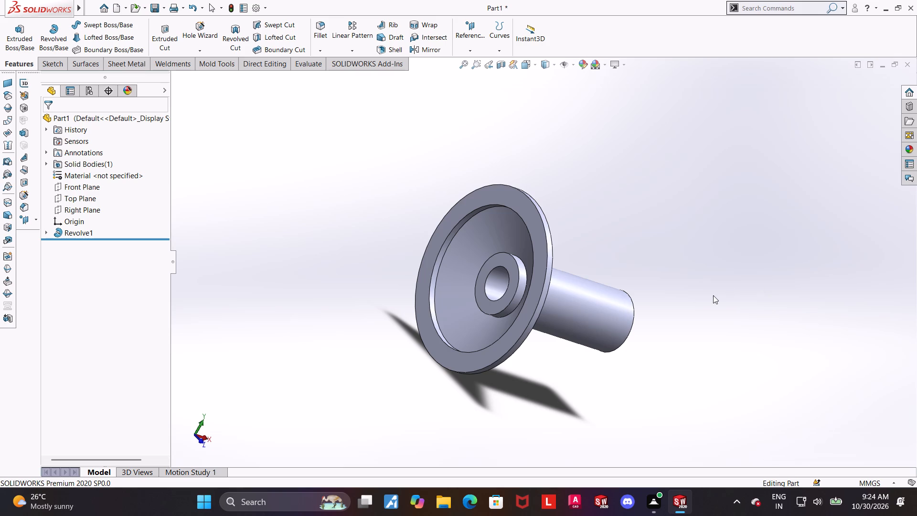
pyautogui.scroll(1, 705, 269)
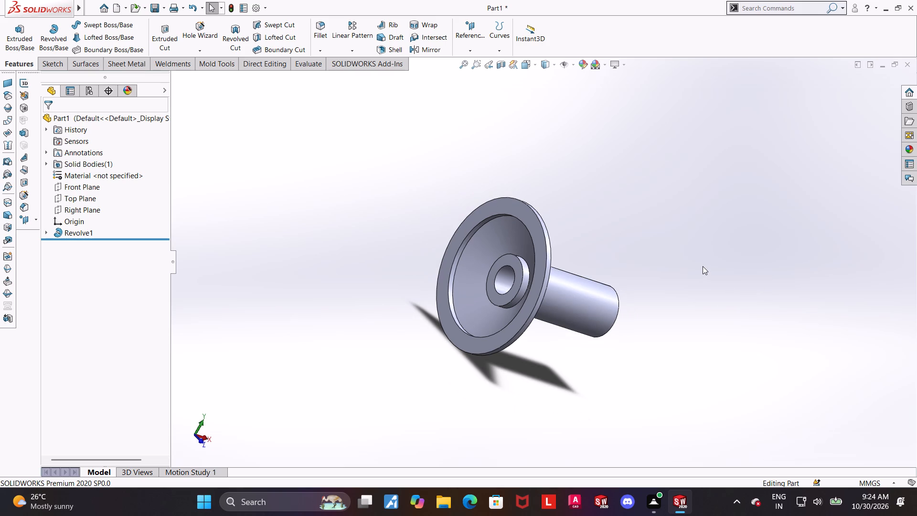
pyautogui.moveTo(693, 279); pyautogui.dragTo(676, 286, button='middle')
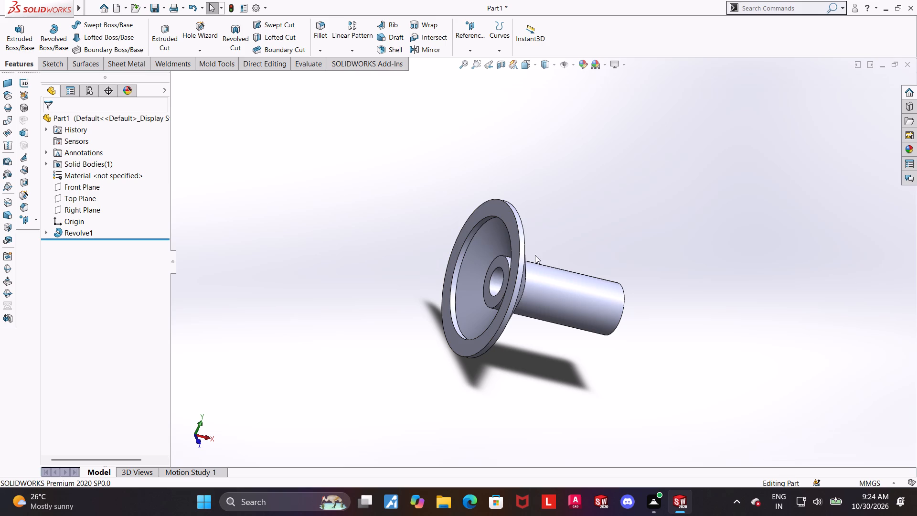
pyautogui.click(575, 212)
pyautogui.moveTo(599, 296); pyautogui.dragTo(629, 317, button='middle')
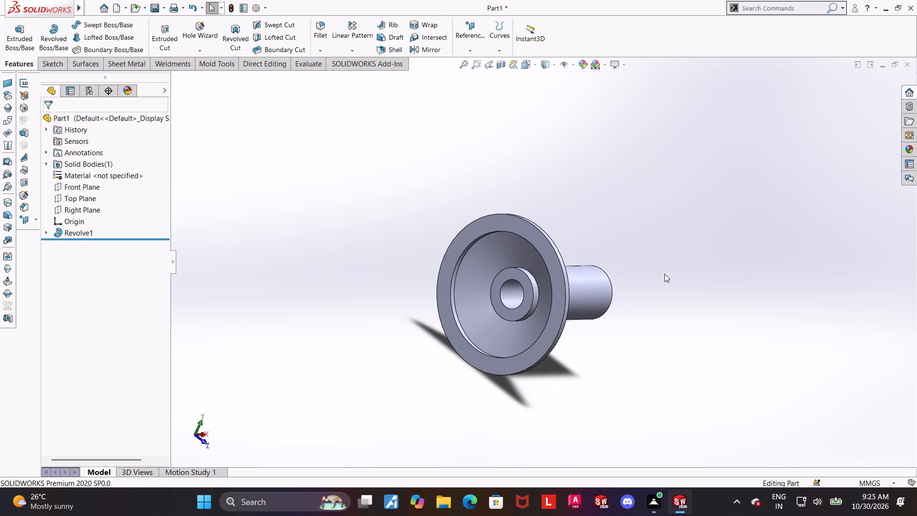
pyautogui.moveTo(686, 276); pyautogui.dragTo(673, 282, button='middle')
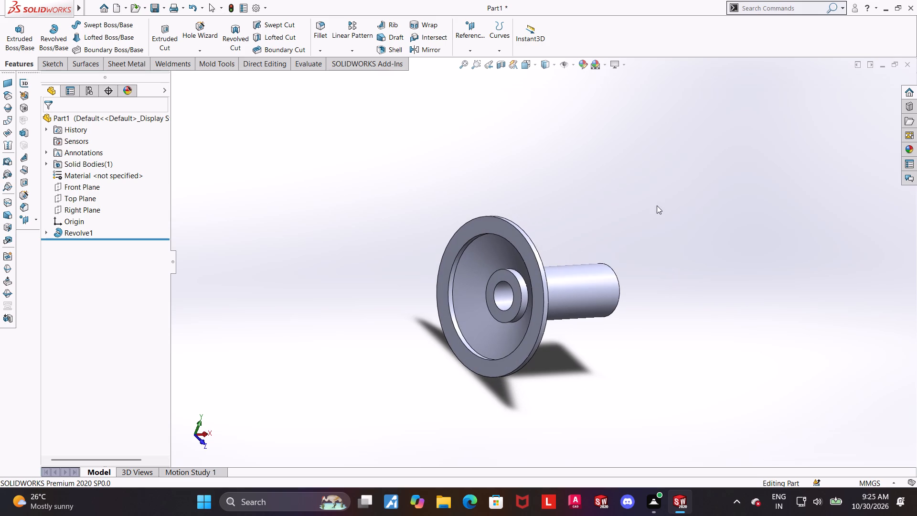
pyautogui.moveTo(645, 182); pyautogui.dragTo(617, 181, button='middle')
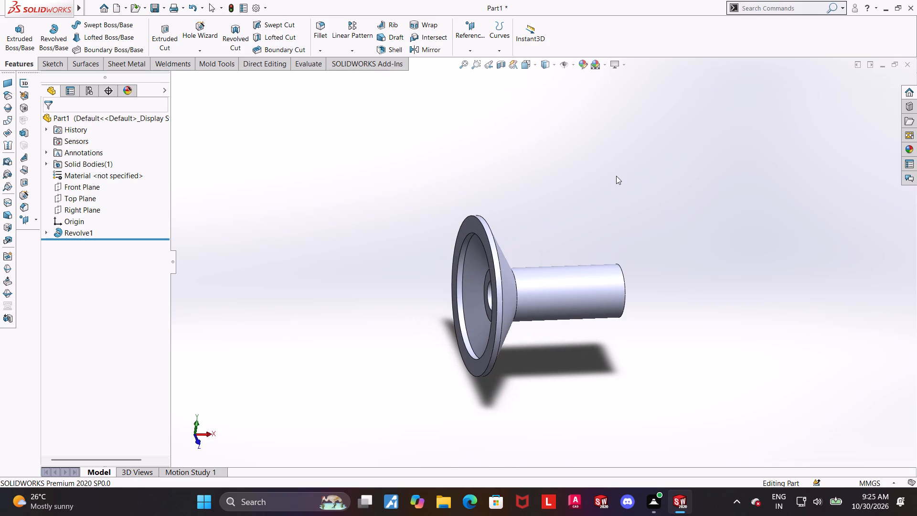
pyautogui.scroll(1, 616, 176)
pyautogui.moveTo(621, 237); pyautogui.dragTo(587, 256, button='middle')
pyautogui.scroll(1, 521, 283)
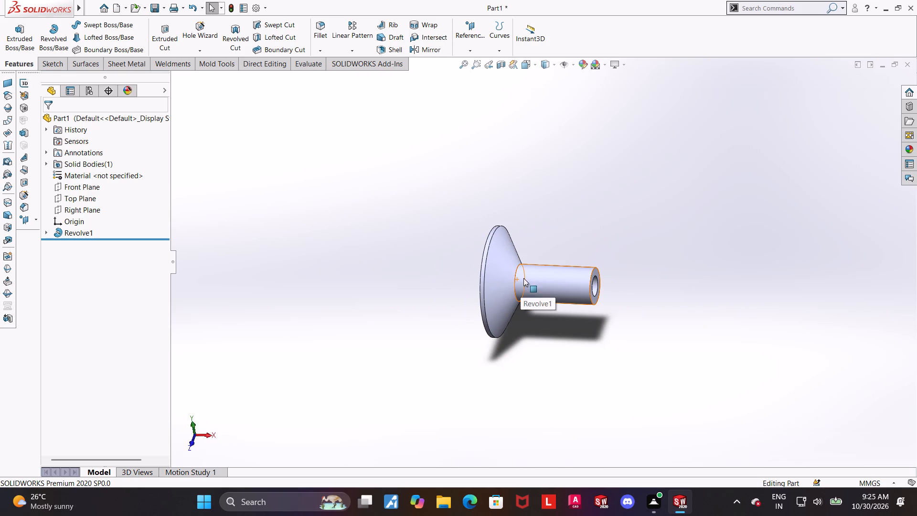
pyautogui.scroll(-1, 565, 296)
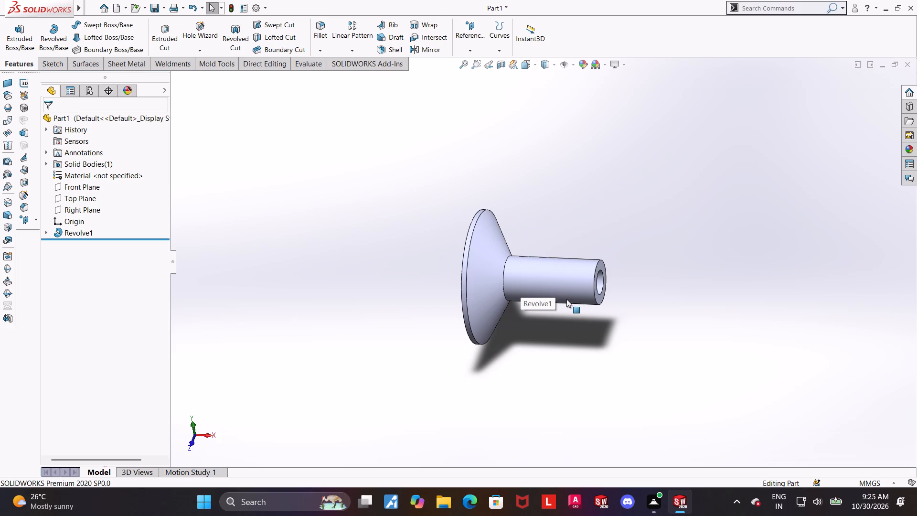
pyautogui.scroll(-2, 601, 301)
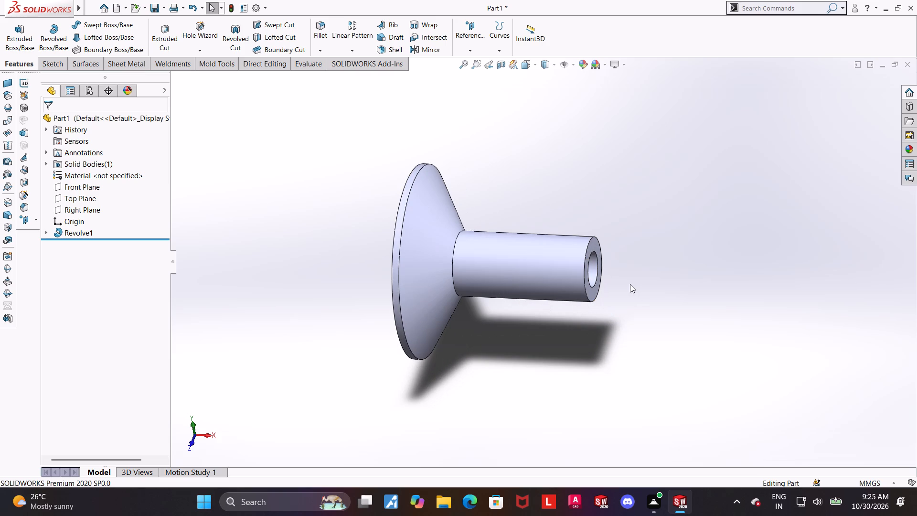
pyautogui.scroll(1, 630, 284)
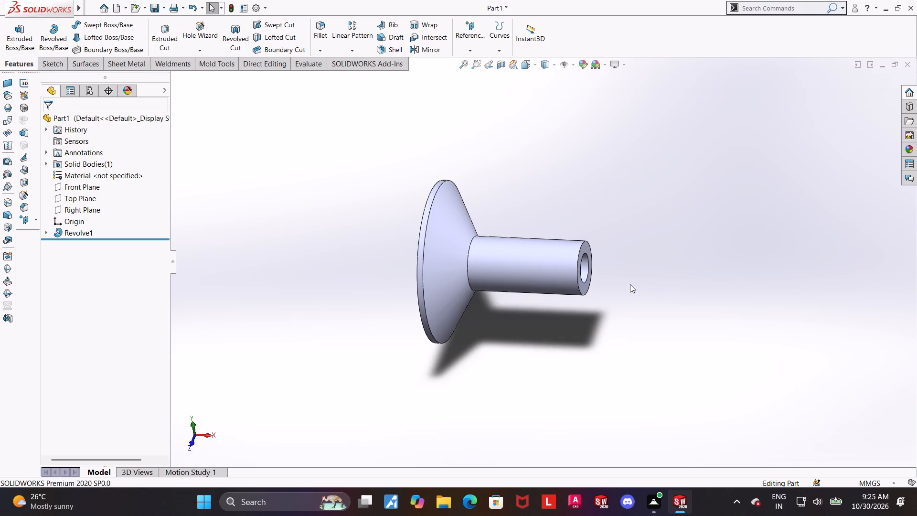
pyautogui.scroll(1, 630, 303)
pyautogui.scroll(-5, 543, 288)
pyautogui.moveTo(542, 285); pyautogui.dragTo(580, 289, button='middle')
pyautogui.scroll(3, 577, 287)
pyautogui.moveTo(511, 245); pyautogui.dragTo(530, 257, button='middle')
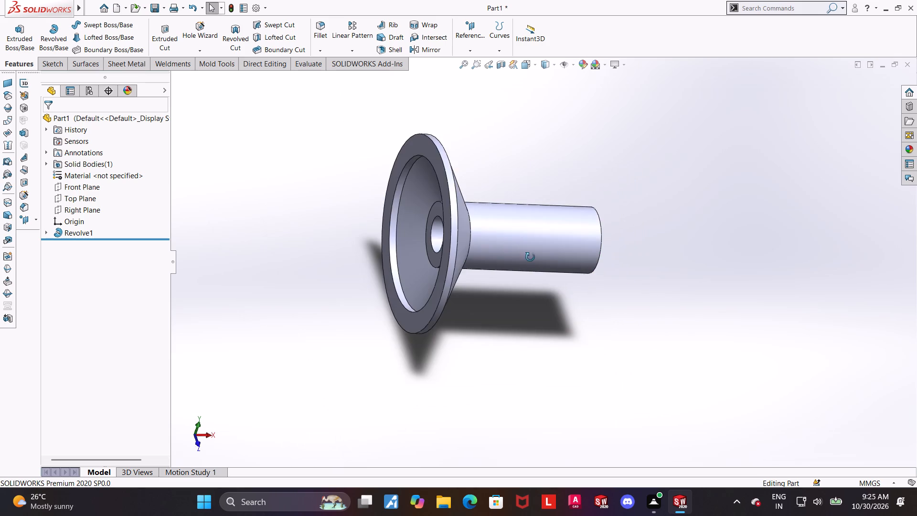
pyautogui.moveTo(530, 257); pyautogui.dragTo(539, 259, button='middle')
# Apply a dark red colour from the standard swatches, with red value 192, to the whole part.
pyautogui.rightClick(96, 116)
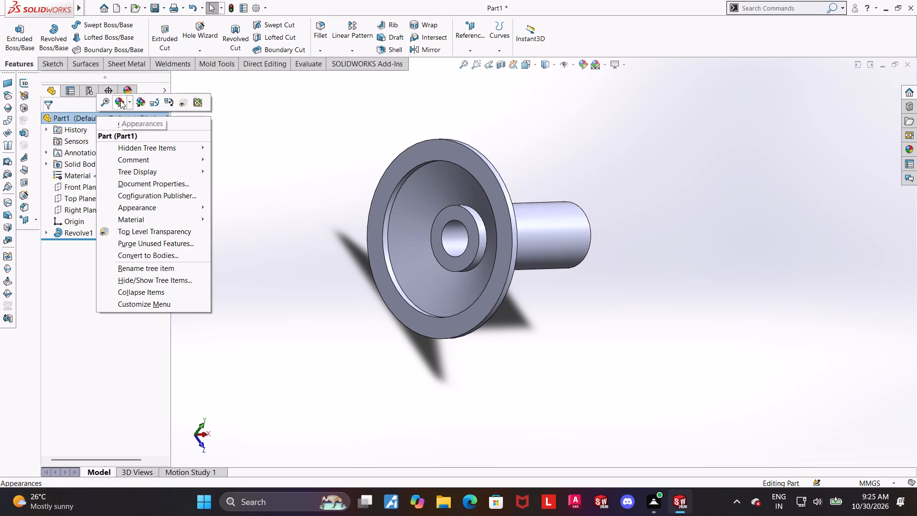
pyautogui.click(120, 100)
pyautogui.click(117, 97)
pyautogui.click(140, 120)
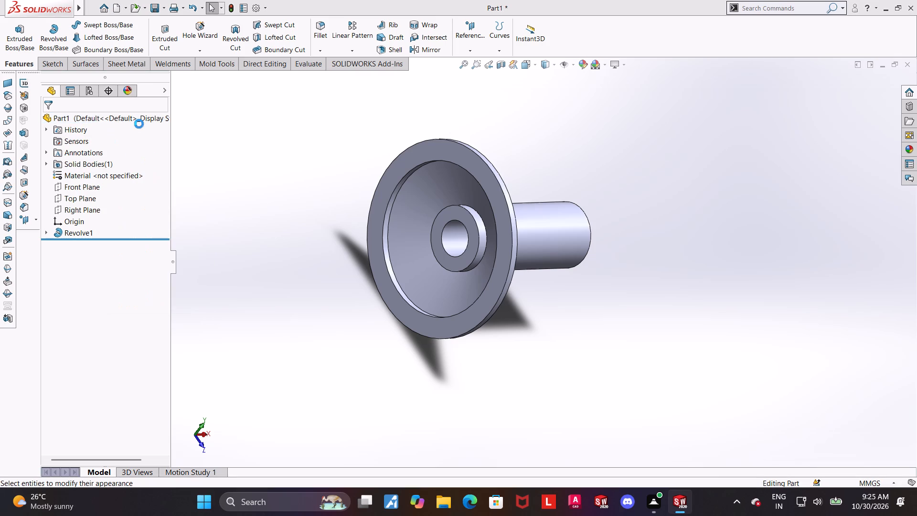
pyautogui.click(77, 369)
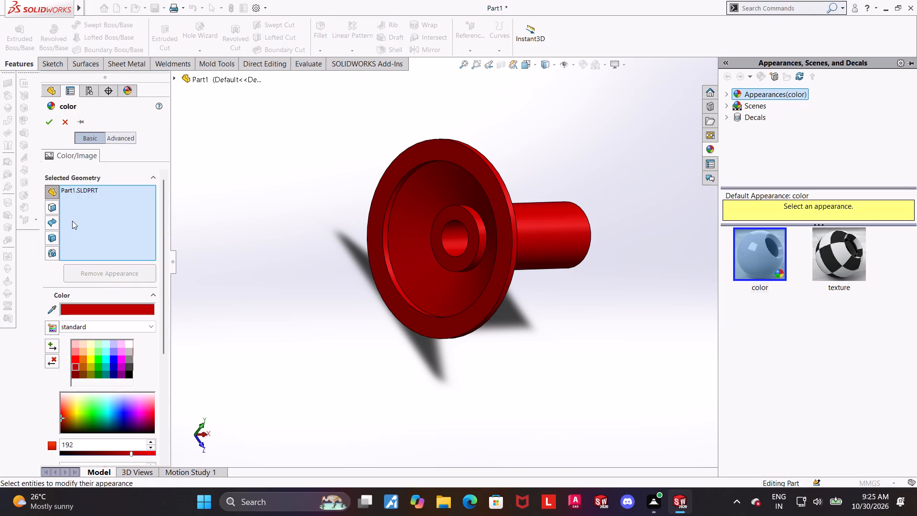
pyautogui.click(51, 123)
pyautogui.click(316, 286)
# Look at the red part from the side and reorient it using the view orientation options.
pyautogui.scroll(1, 364, 287)
pyautogui.moveTo(364, 287); pyautogui.dragTo(334, 274, button='middle')
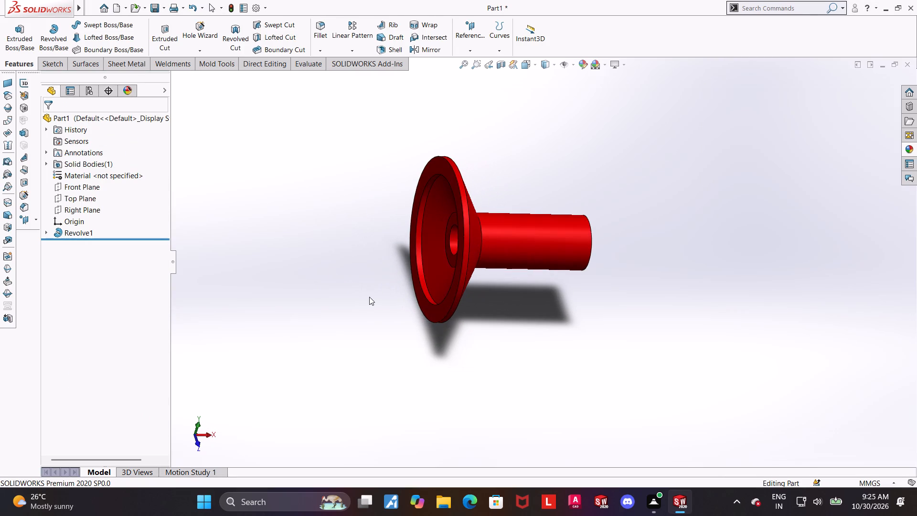
pyautogui.moveTo(597, 322); pyautogui.dragTo(576, 302, button='middle')
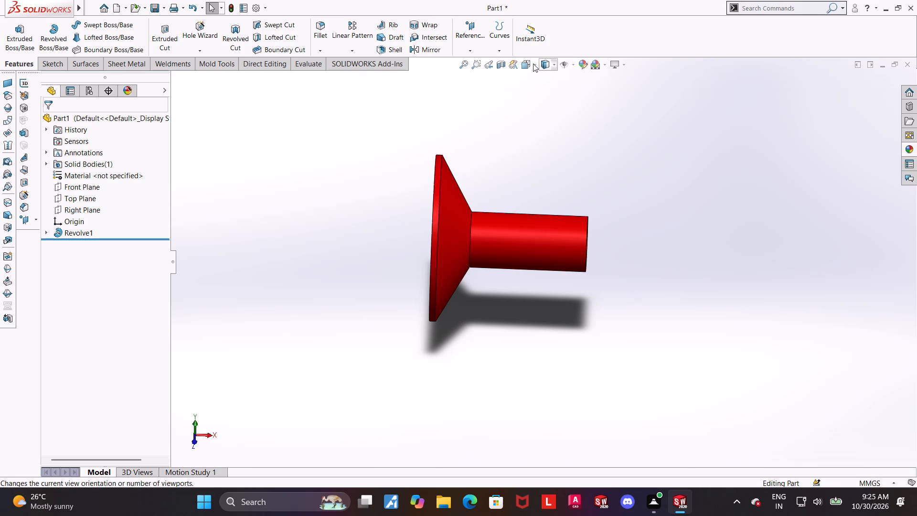
pyautogui.click(530, 64)
pyautogui.click(468, 371)
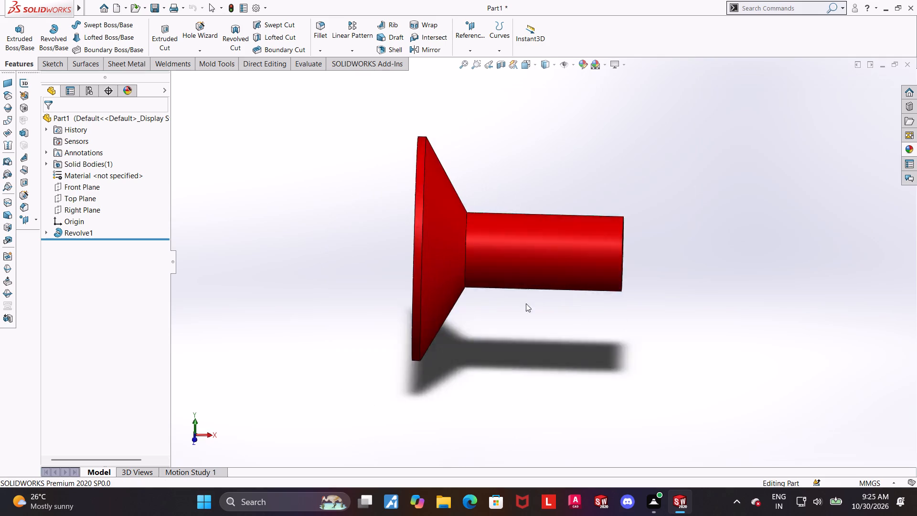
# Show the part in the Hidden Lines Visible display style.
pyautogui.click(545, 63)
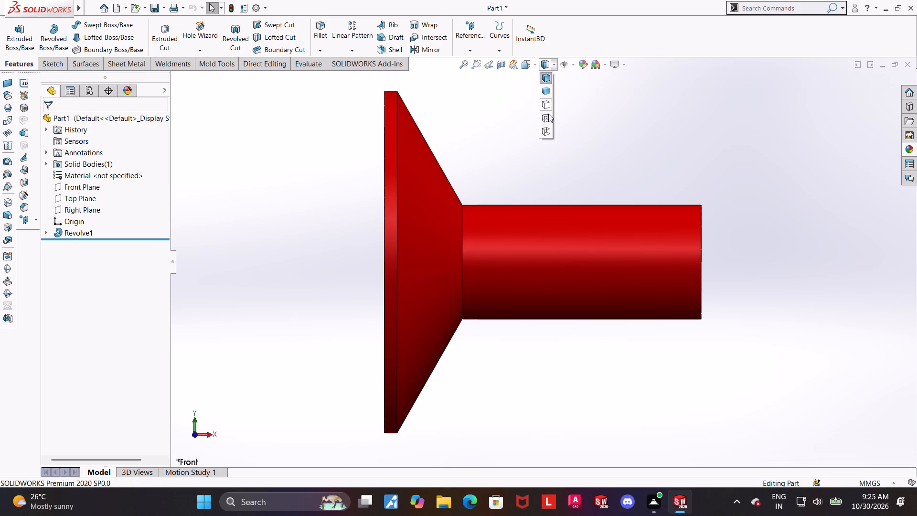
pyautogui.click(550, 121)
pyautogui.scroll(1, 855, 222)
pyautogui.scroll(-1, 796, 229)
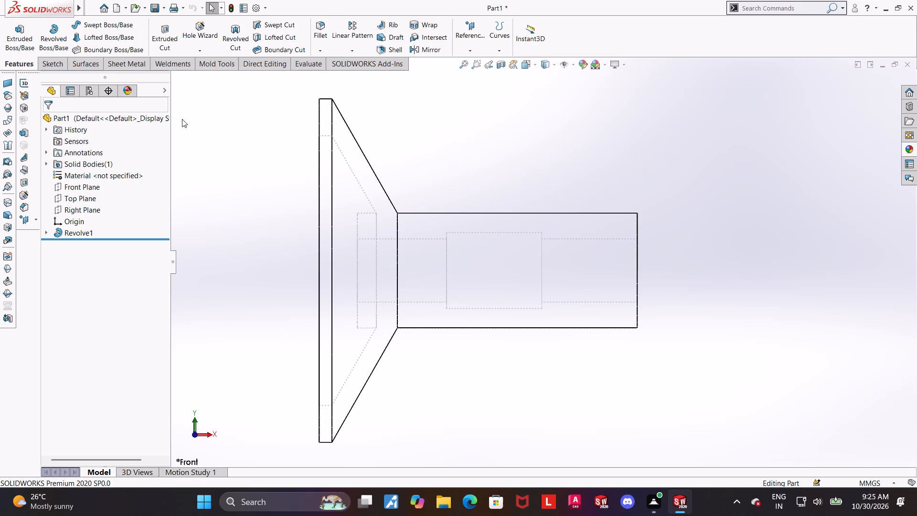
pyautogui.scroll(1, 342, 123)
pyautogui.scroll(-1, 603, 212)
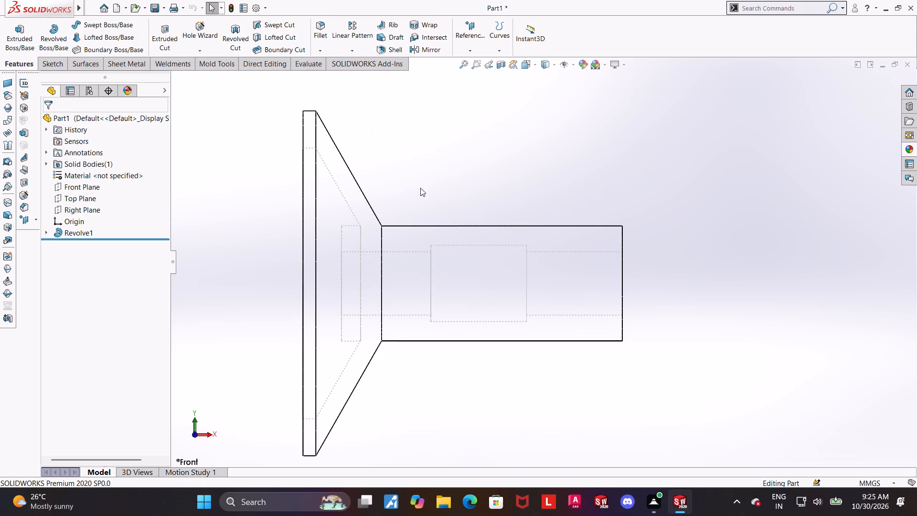
# Start a new sketch on the Front Plane.
pyautogui.click(81, 187)
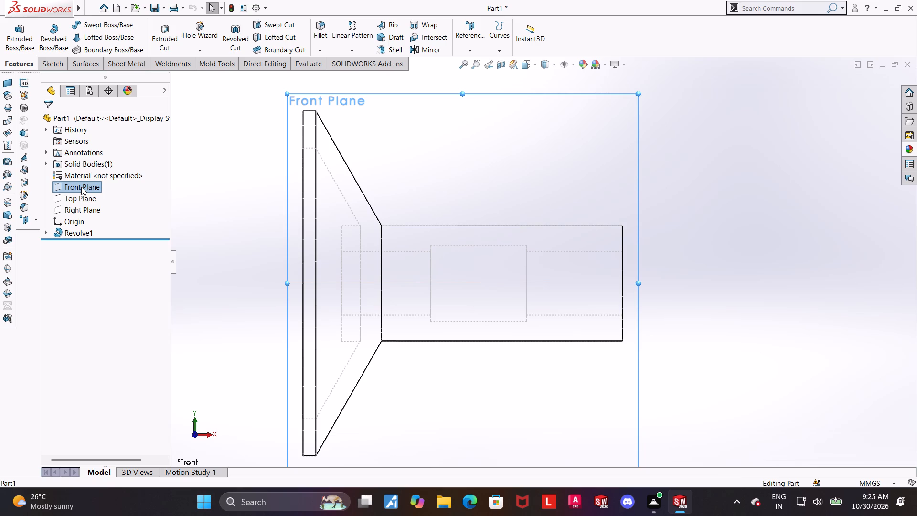
pyautogui.click(86, 176)
pyautogui.scroll(1, 416, 214)
pyautogui.click(671, 180)
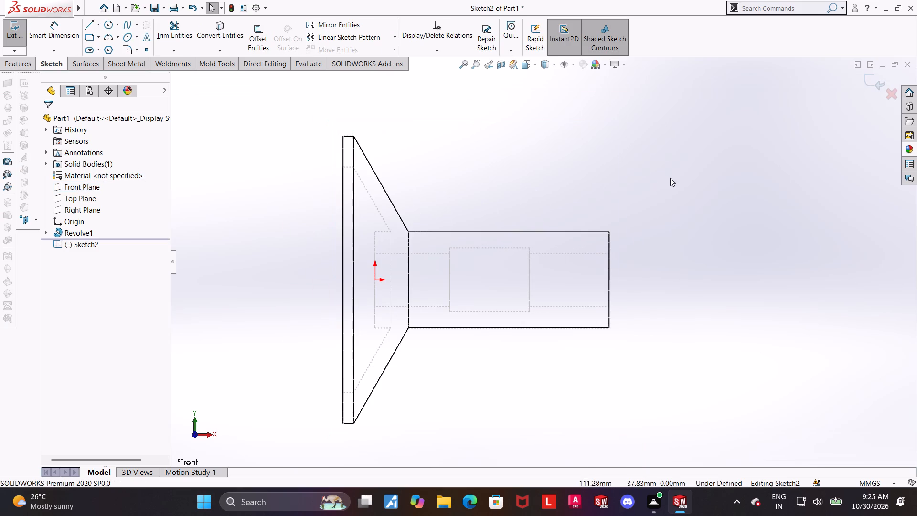
# Switch the part's display style to Wireframe.
pyautogui.click(544, 66)
pyautogui.click(545, 125)
pyautogui.click(548, 132)
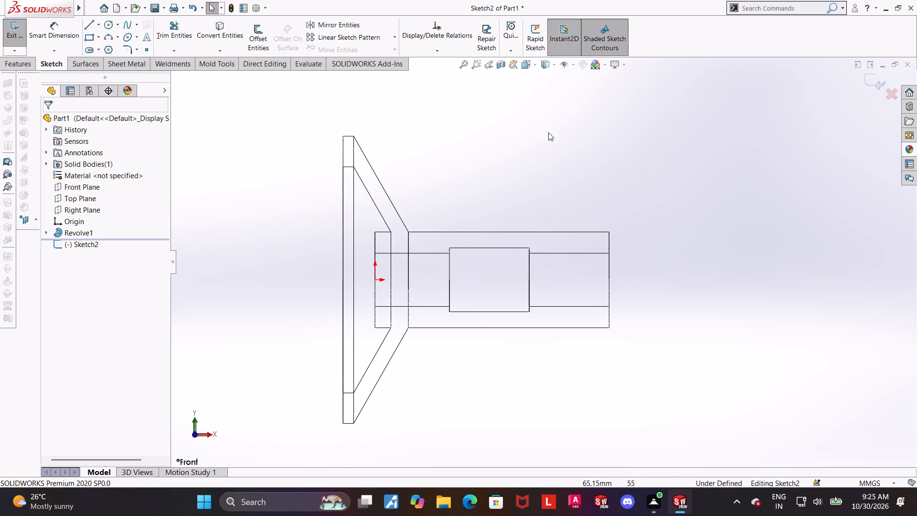
pyautogui.scroll(-1, 656, 222)
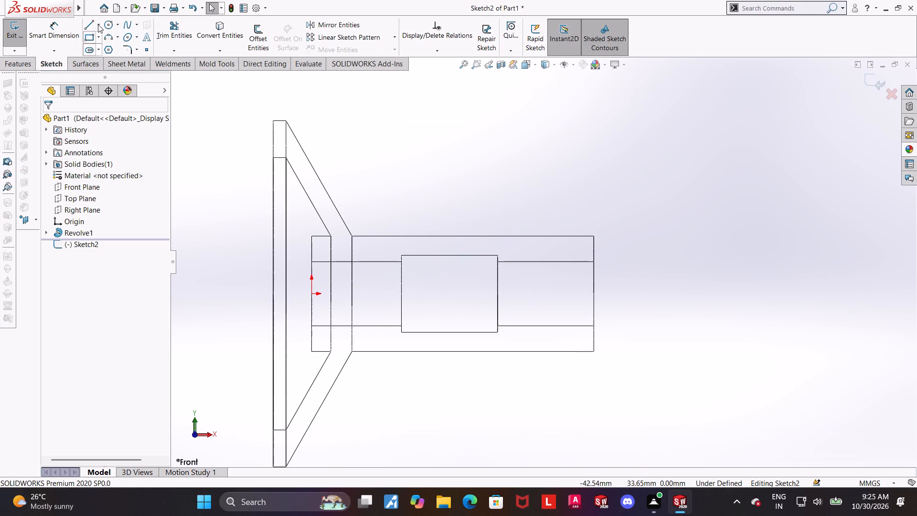
# Sketch a closed four-line profile about 85 mm long and 18 mm high, starting on the flange's outer face at the lower inner rim edge.
pyautogui.click(90, 20)
pyautogui.scroll(1, 506, 284)
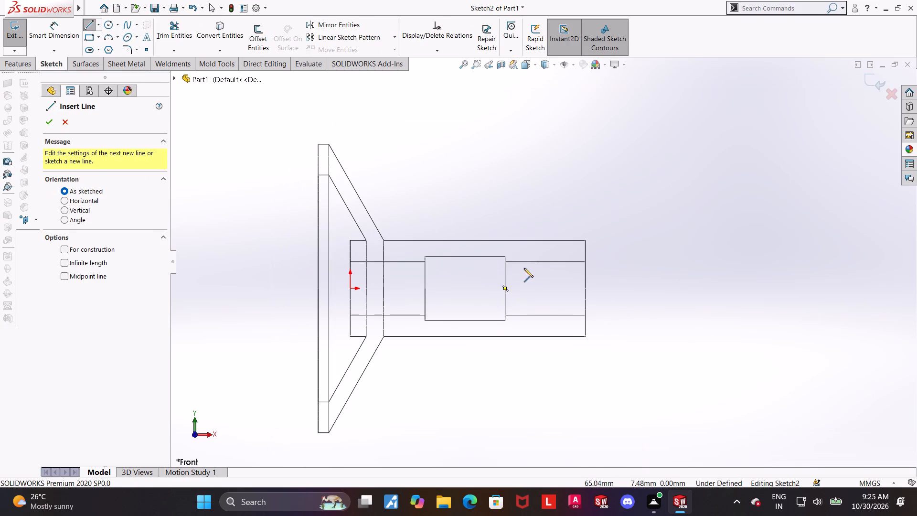
pyautogui.scroll(-1, 489, 230)
pyautogui.scroll(1, 489, 230)
pyautogui.scroll(-2, 477, 263)
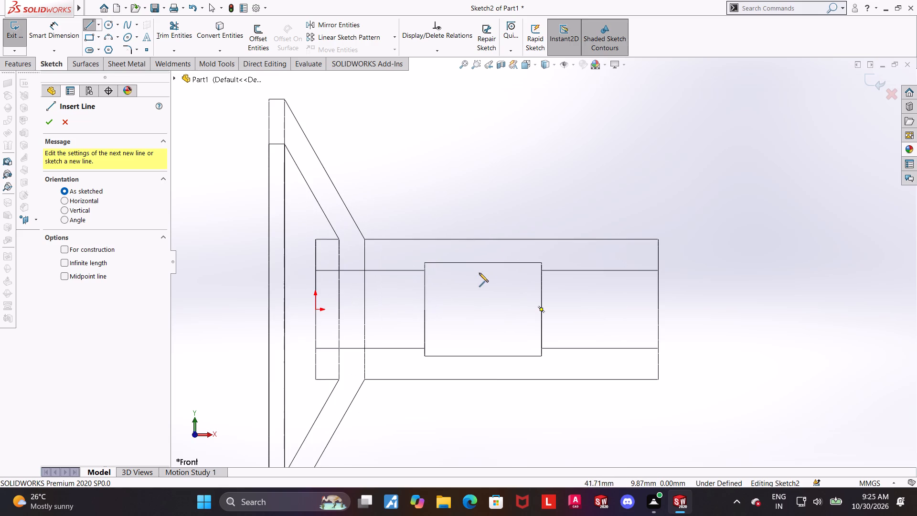
pyautogui.scroll(-1, 622, 312)
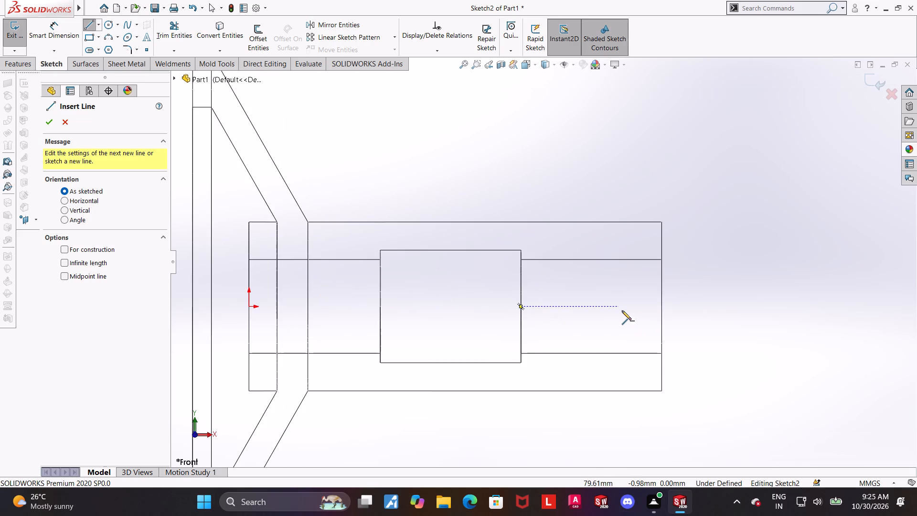
pyautogui.scroll(1, 622, 311)
pyautogui.scroll(2, 308, 404)
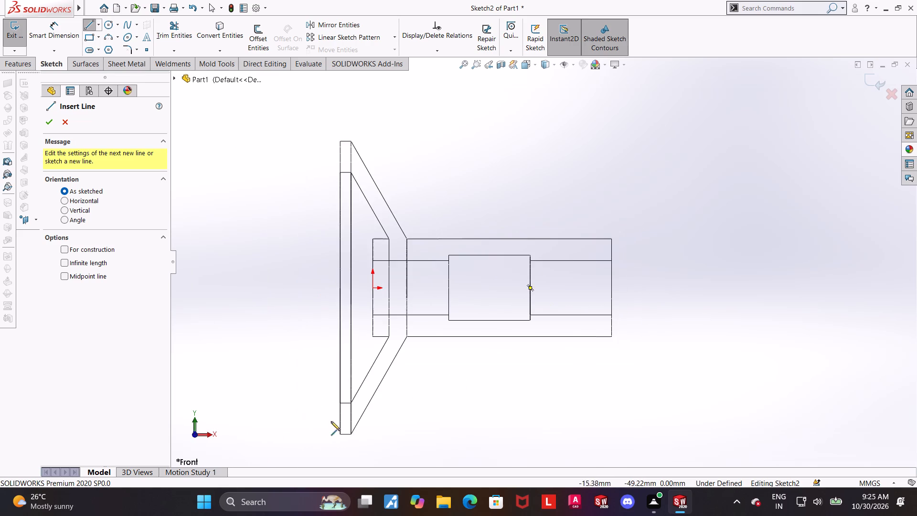
pyautogui.scroll(-2, 366, 411)
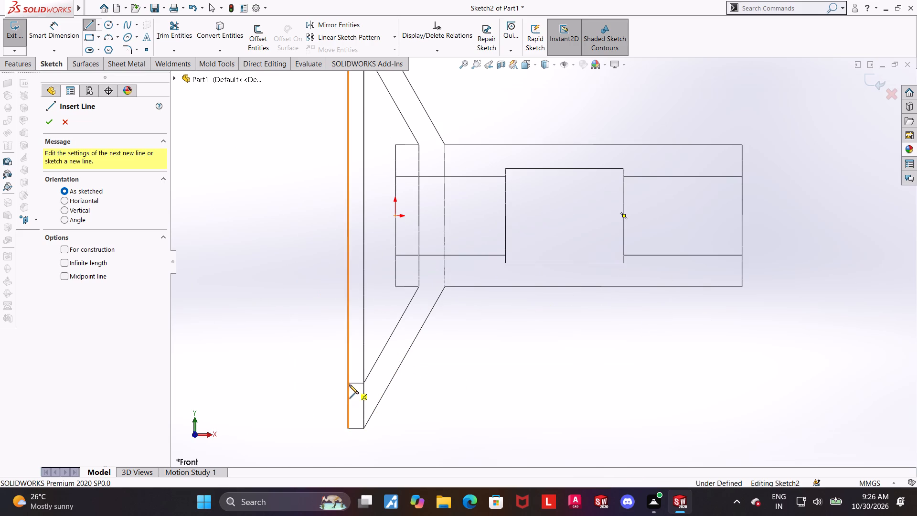
pyautogui.click(349, 384)
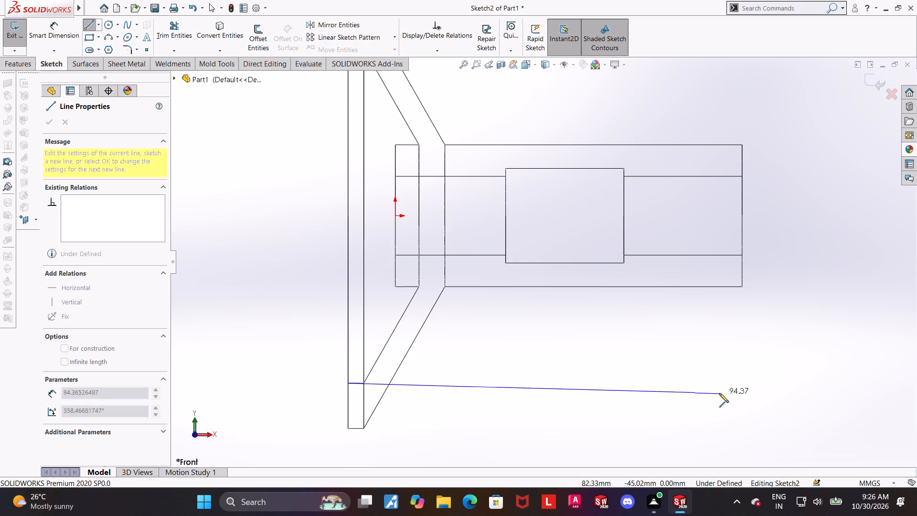
pyautogui.click(682, 382)
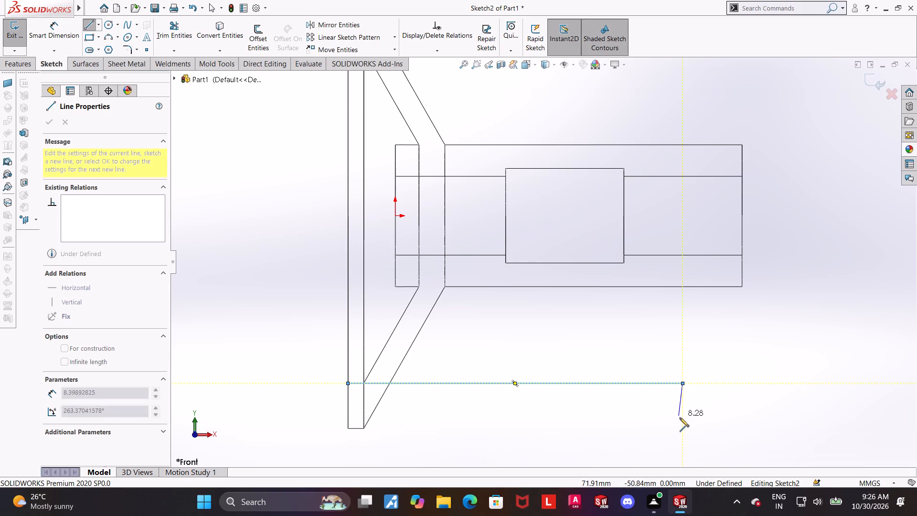
pyautogui.click(685, 455)
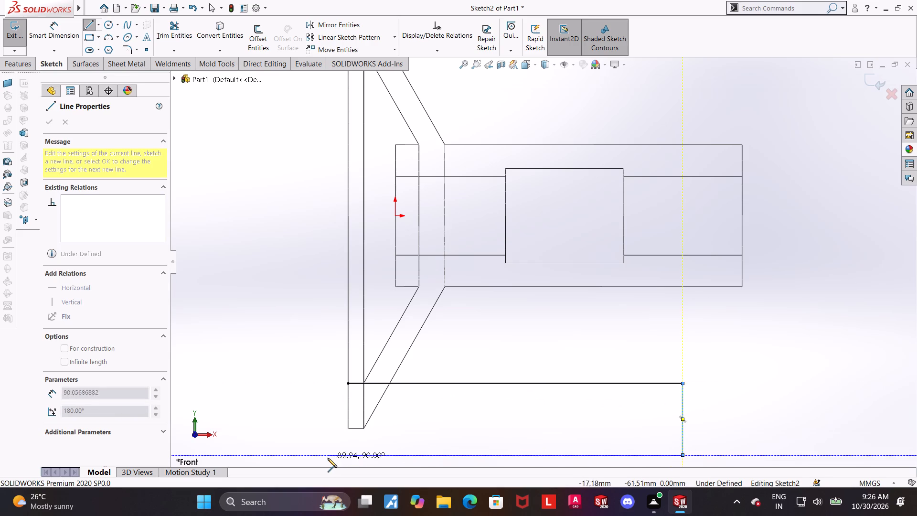
pyautogui.click(348, 459)
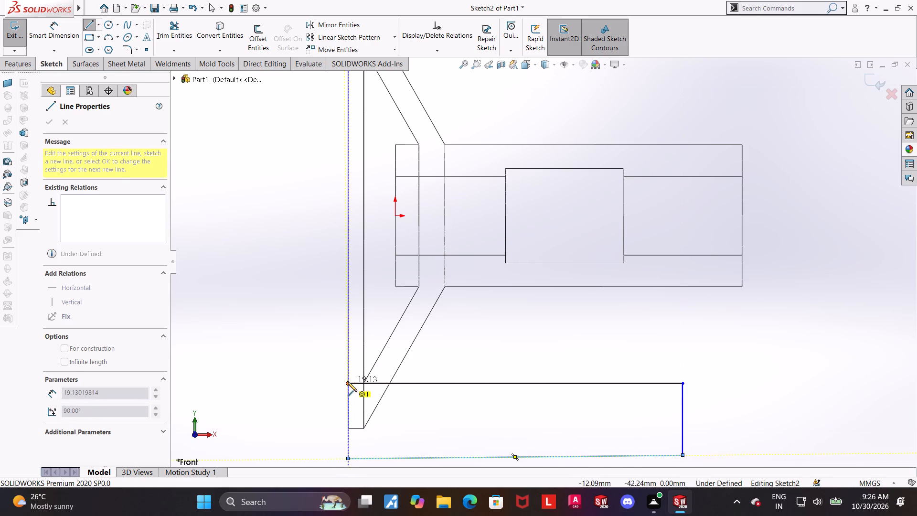
pyautogui.click(348, 382)
pyautogui.press('Escape')
pyautogui.press('Escape')
pyautogui.scroll(2, 489, 398)
pyautogui.scroll(-1, 696, 365)
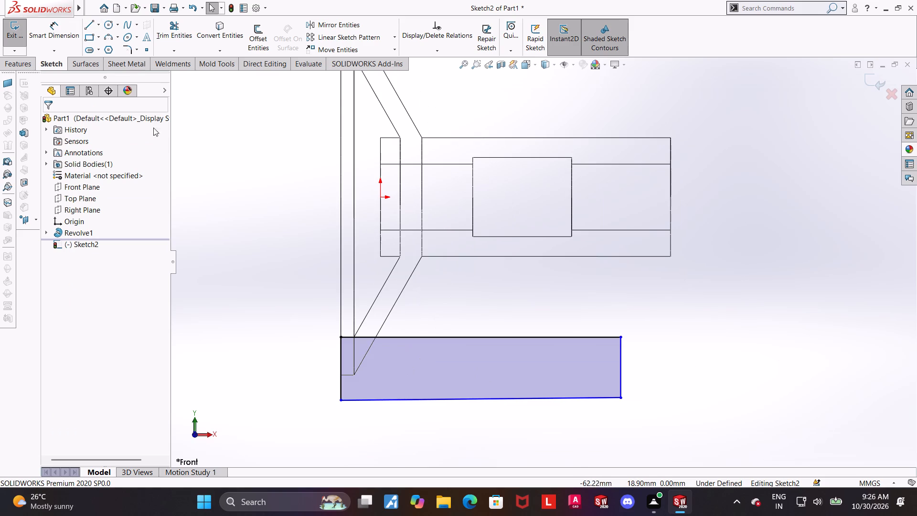
# Dimension the profile's free vertical end line at 12 mm.
pyautogui.click(57, 24)
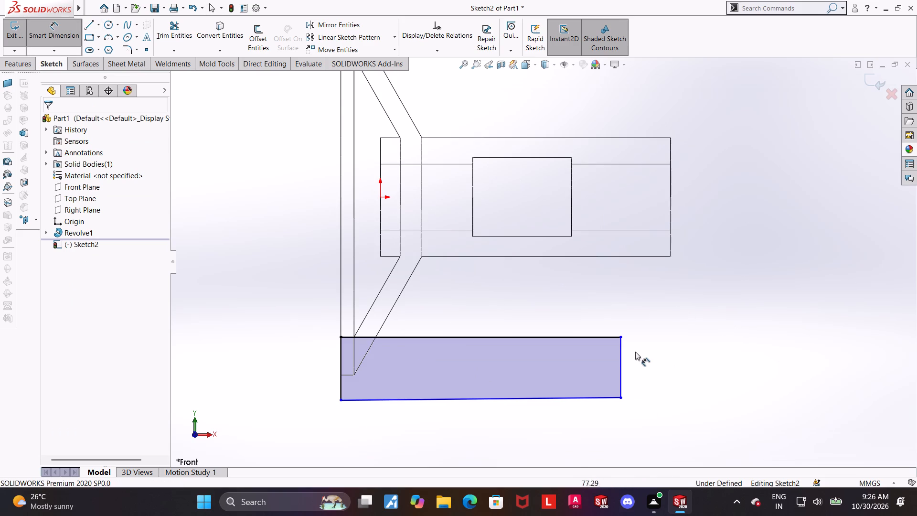
pyautogui.click(620, 352)
pyautogui.click(633, 362)
pyautogui.write('12')
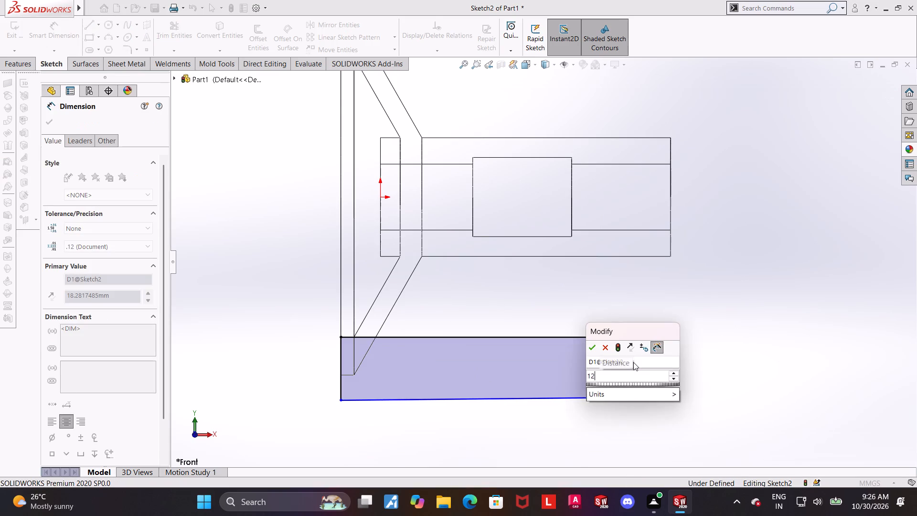
pyautogui.press('Return')
pyautogui.press('Escape')
# Apply a Horizontal relation to the profile's sloping bottom line.
pyautogui.click(727, 374)
pyautogui.click(576, 379)
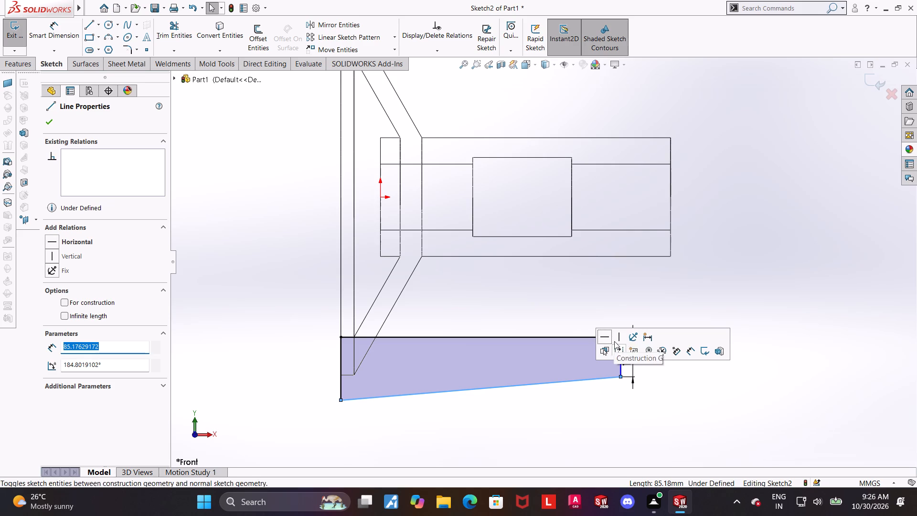
pyautogui.click(608, 338)
pyautogui.click(742, 424)
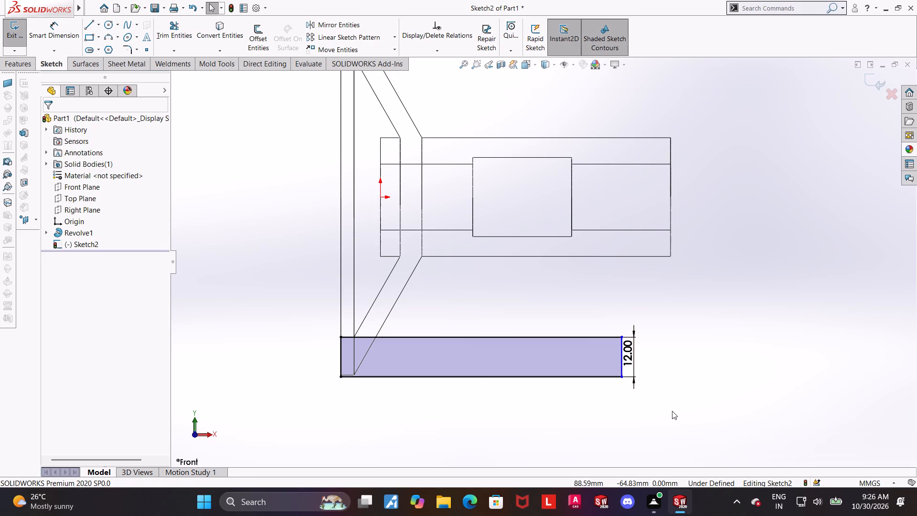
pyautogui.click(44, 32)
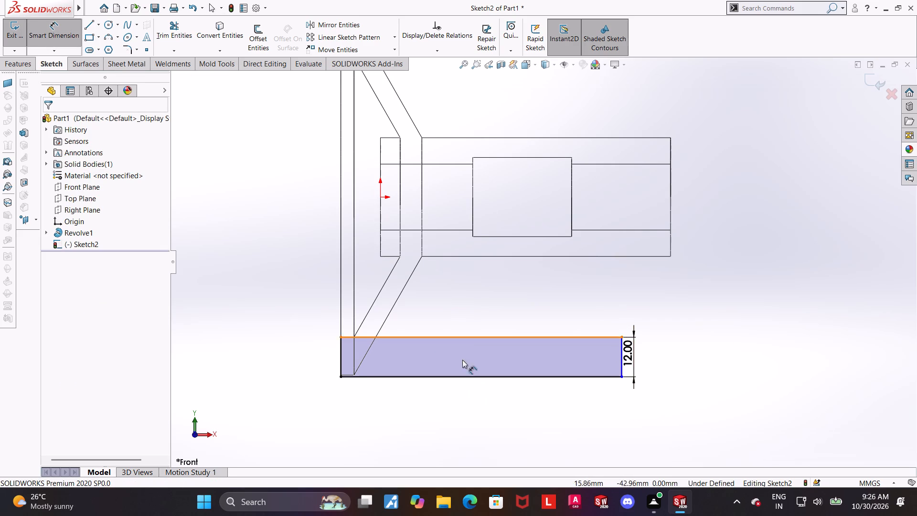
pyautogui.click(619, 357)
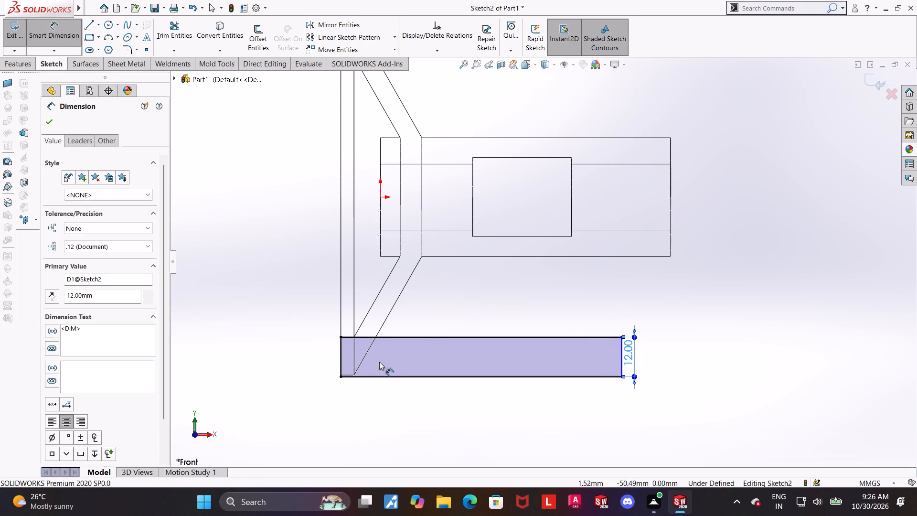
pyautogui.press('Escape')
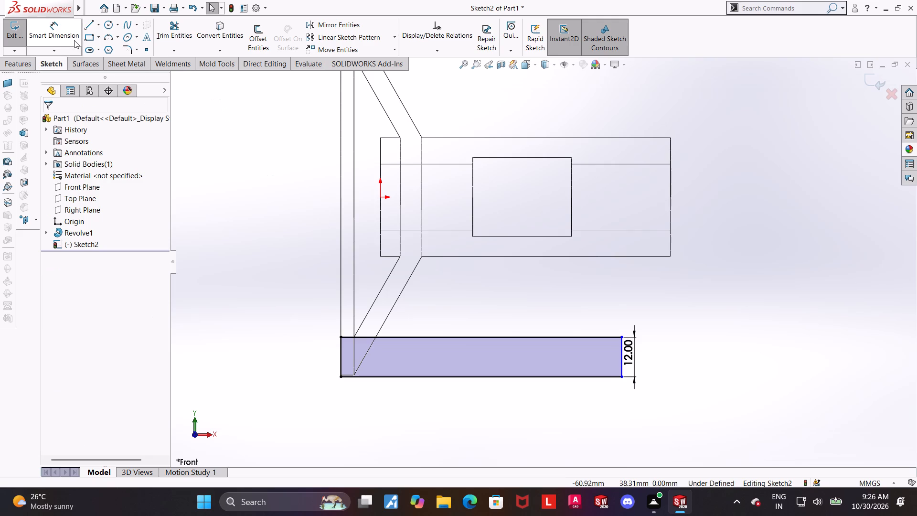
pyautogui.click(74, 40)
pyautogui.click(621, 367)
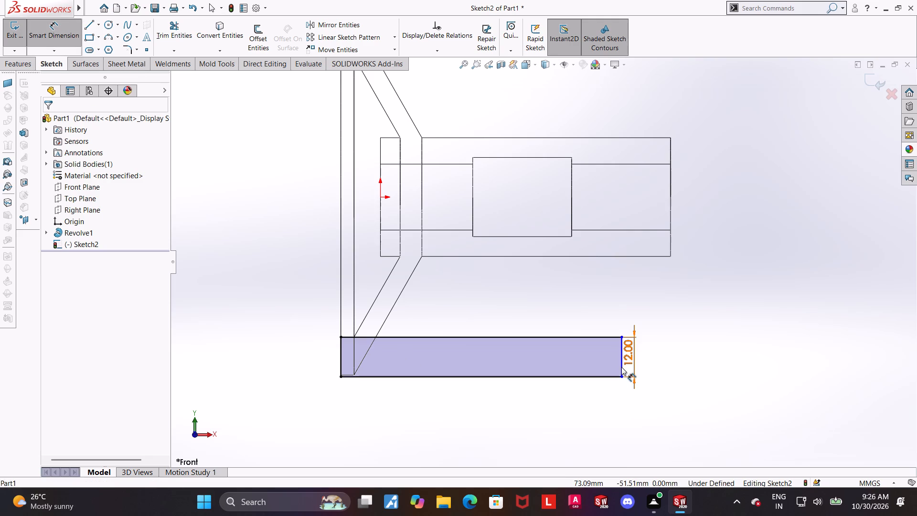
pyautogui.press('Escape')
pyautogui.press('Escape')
# Move the 12 mm height dimension farther away from the profile's end line.
pyautogui.scroll(-3, 668, 366)
pyautogui.press('Escape')
pyautogui.moveTo(584, 323); pyautogui.dragTo(664, 329)
pyautogui.press('Escape')
pyautogui.scroll(5, 646, 365)
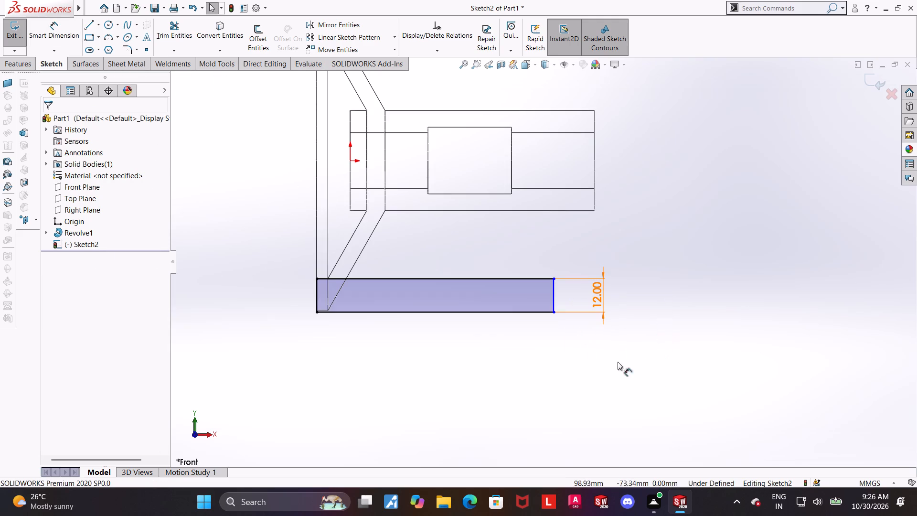
# Dimension the distance between the profile's two vertical lines at 85 mm.
pyautogui.moveTo(48, 23); pyautogui.dragTo(54, 24)
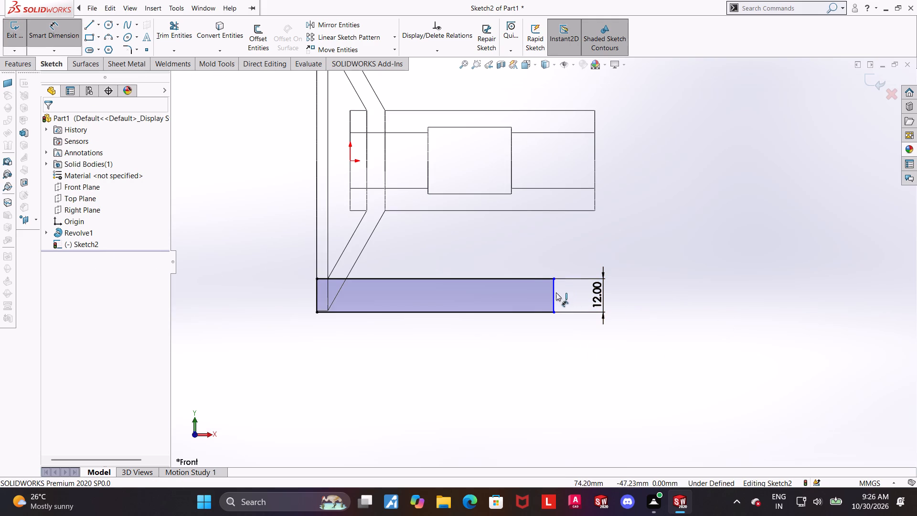
pyautogui.click(554, 293)
pyautogui.click(317, 297)
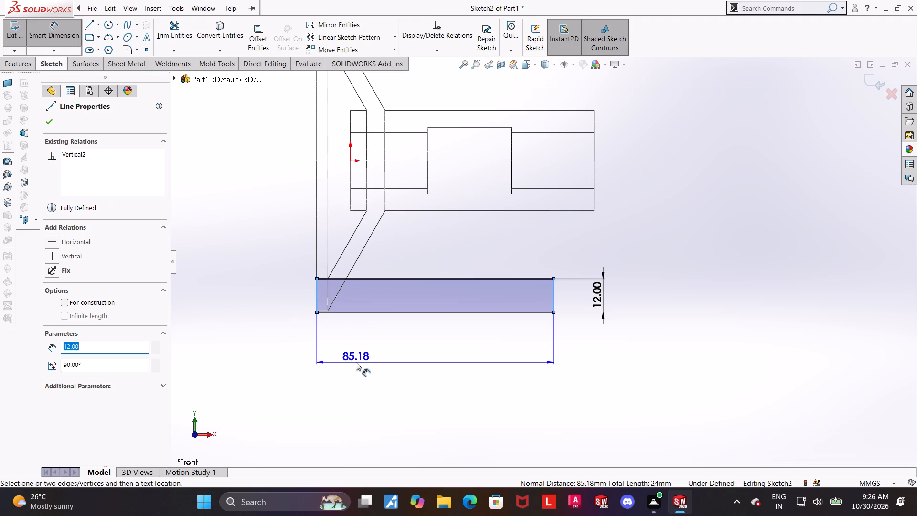
pyautogui.click(356, 360)
pyautogui.write('85')
pyautogui.press('Return')
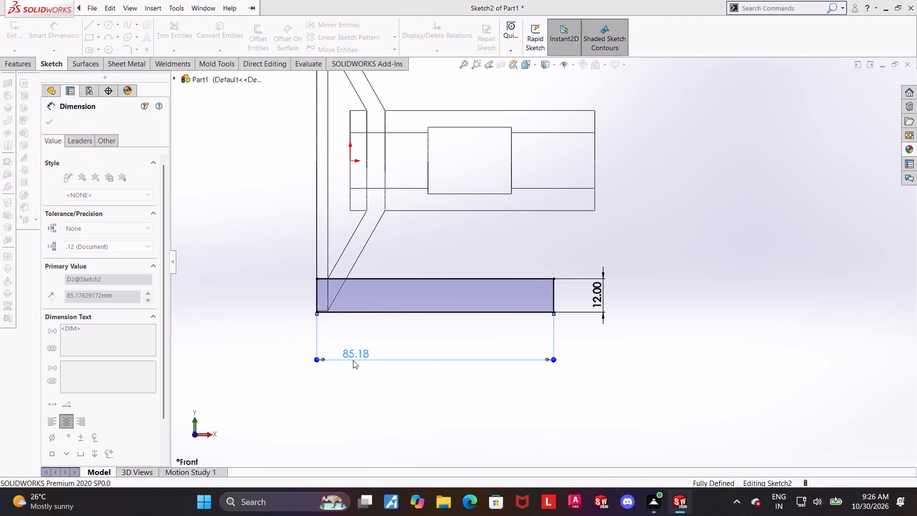
pyautogui.press('Escape')
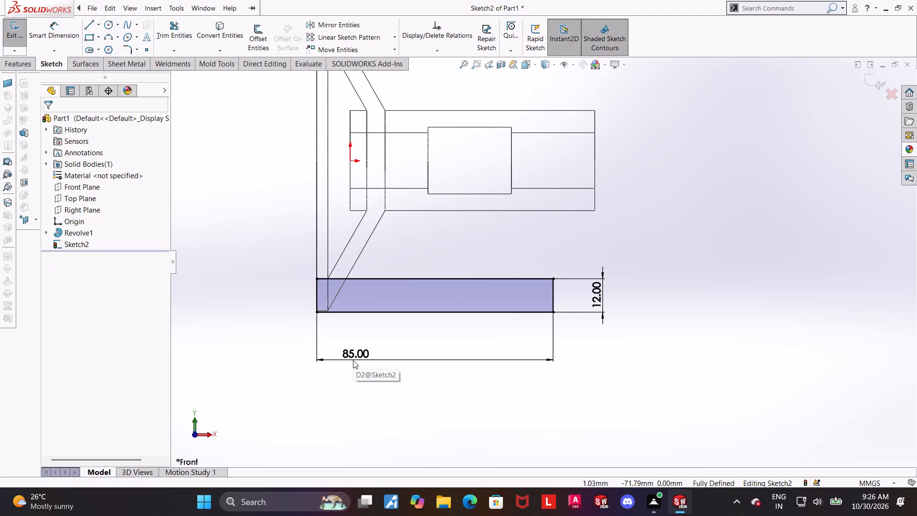
pyautogui.click(716, 311)
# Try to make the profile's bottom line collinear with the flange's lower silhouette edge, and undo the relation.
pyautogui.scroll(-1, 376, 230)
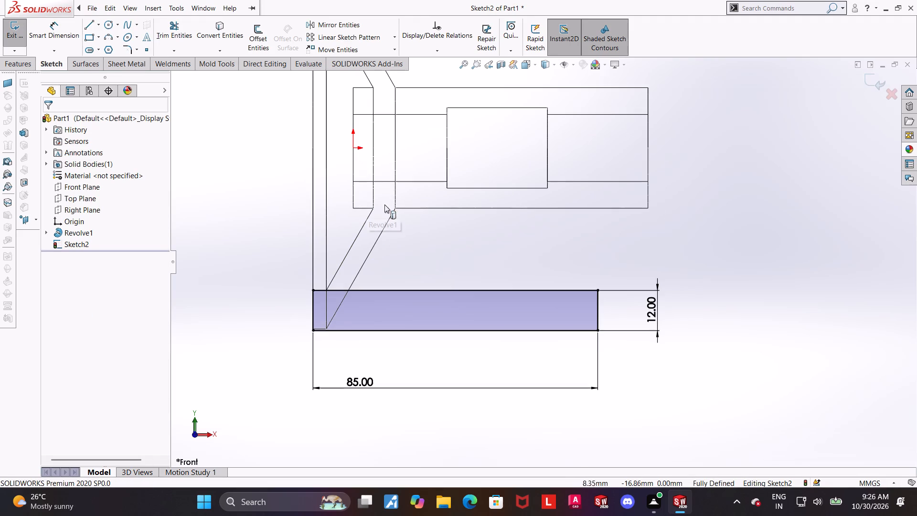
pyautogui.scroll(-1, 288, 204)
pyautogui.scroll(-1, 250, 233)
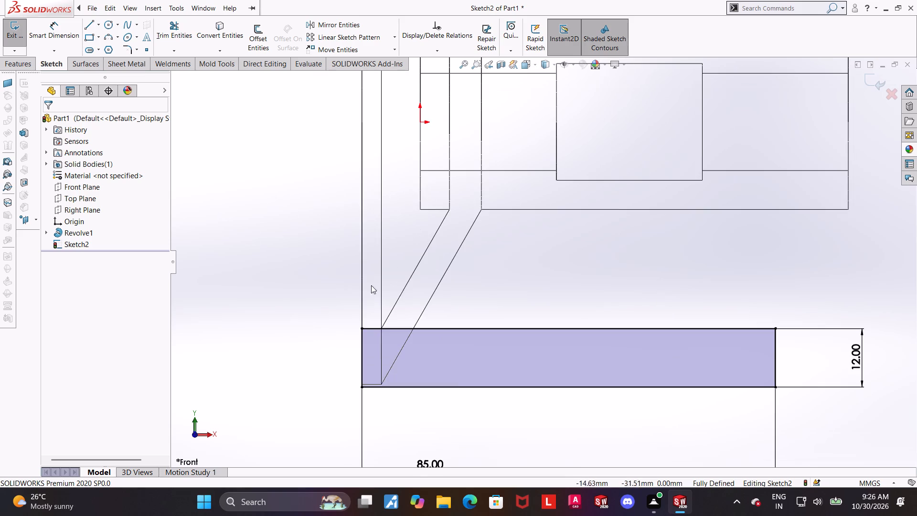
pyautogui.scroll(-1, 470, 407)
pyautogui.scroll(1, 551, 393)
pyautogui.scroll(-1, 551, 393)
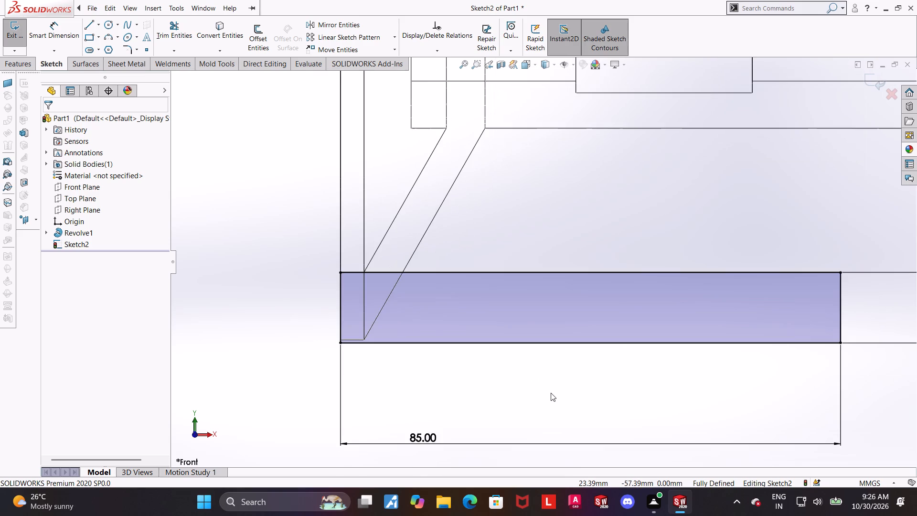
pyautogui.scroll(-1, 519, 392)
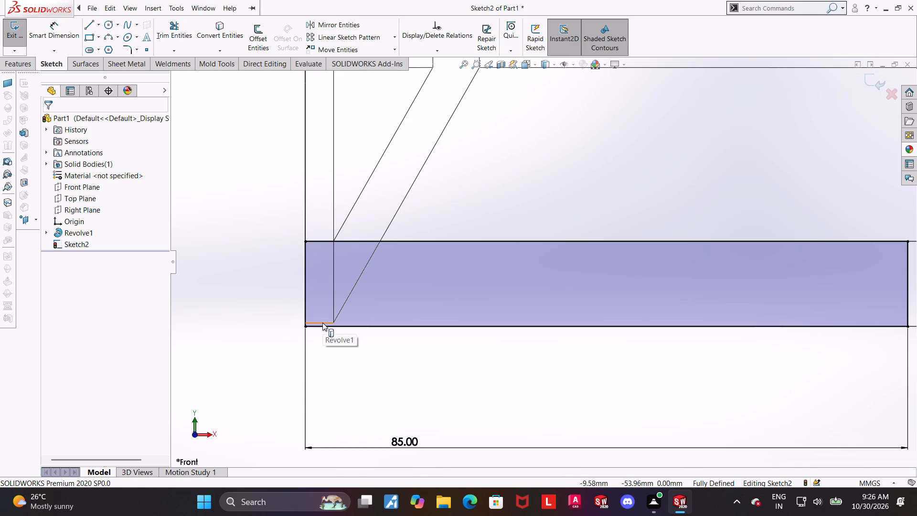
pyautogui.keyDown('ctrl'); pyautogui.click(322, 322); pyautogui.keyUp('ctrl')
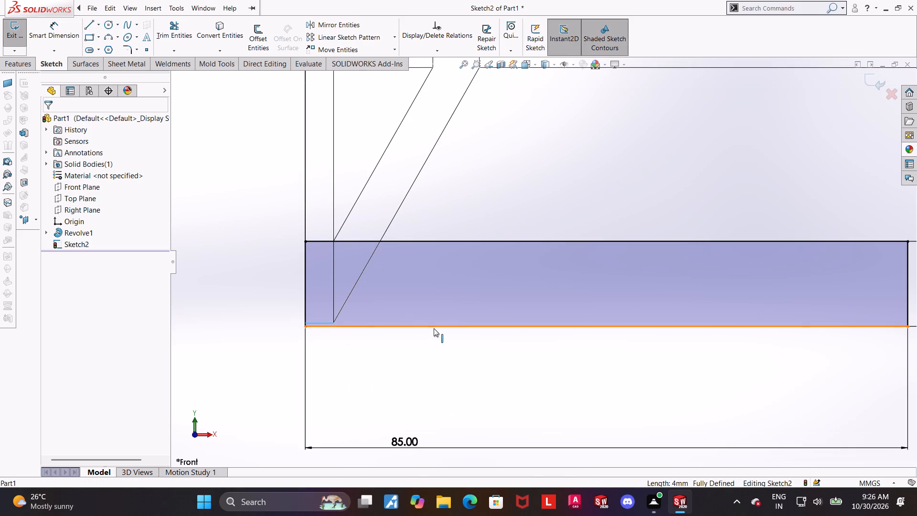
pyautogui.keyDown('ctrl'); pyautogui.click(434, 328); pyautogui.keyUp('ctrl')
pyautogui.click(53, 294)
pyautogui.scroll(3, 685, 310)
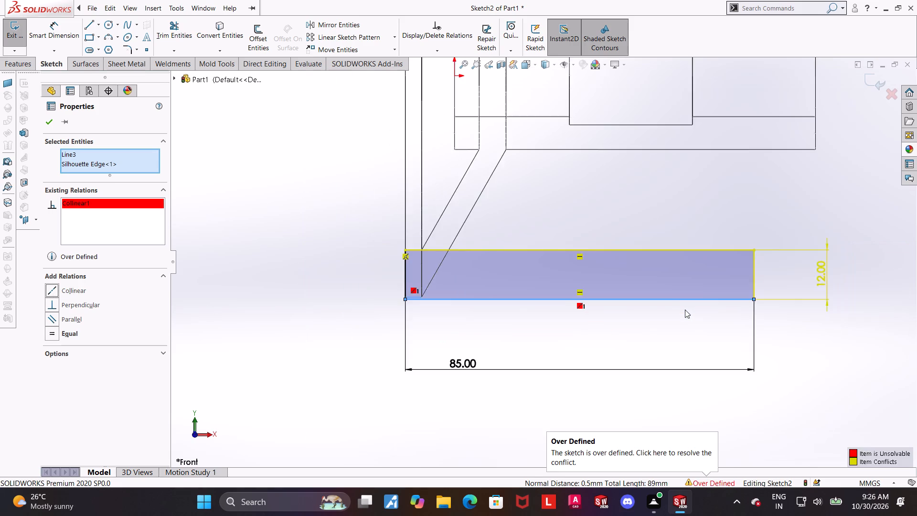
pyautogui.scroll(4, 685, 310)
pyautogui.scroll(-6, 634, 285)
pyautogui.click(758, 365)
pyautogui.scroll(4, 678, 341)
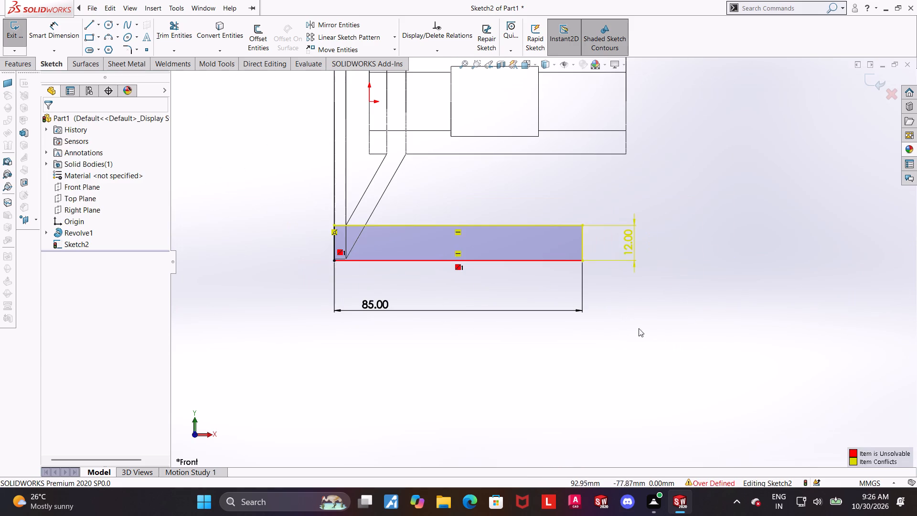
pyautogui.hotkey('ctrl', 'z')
# Examine how the profile's lower corner lines up with the flange rim, at an angle and in the front view.
pyautogui.scroll(-2, 424, 247)
pyautogui.scroll(1, 422, 247)
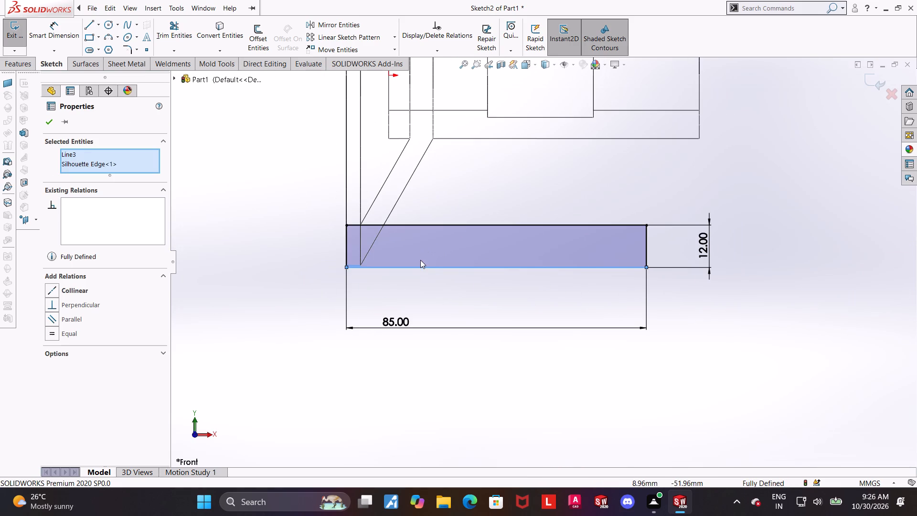
pyautogui.scroll(-1, 421, 253)
pyautogui.scroll(-1, 332, 206)
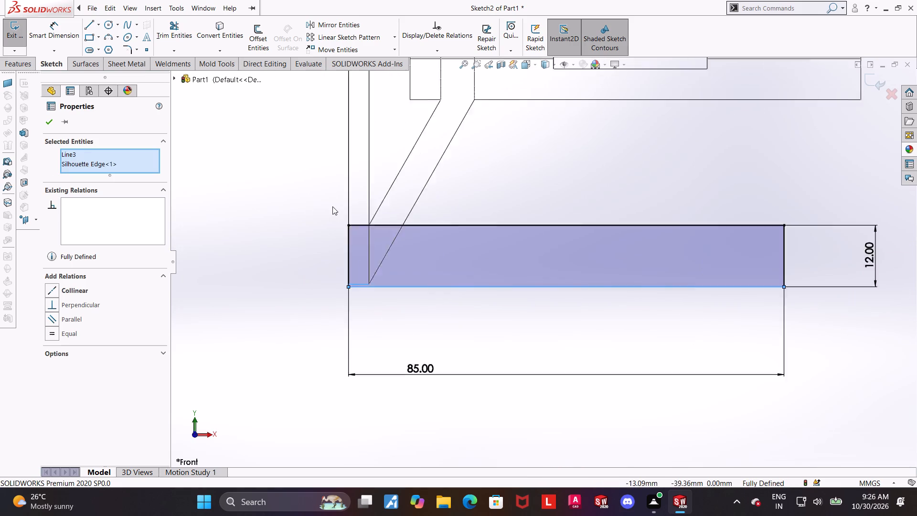
pyautogui.scroll(-2, 332, 206)
pyautogui.scroll(-2, 640, 293)
pyautogui.scroll(1, 624, 287)
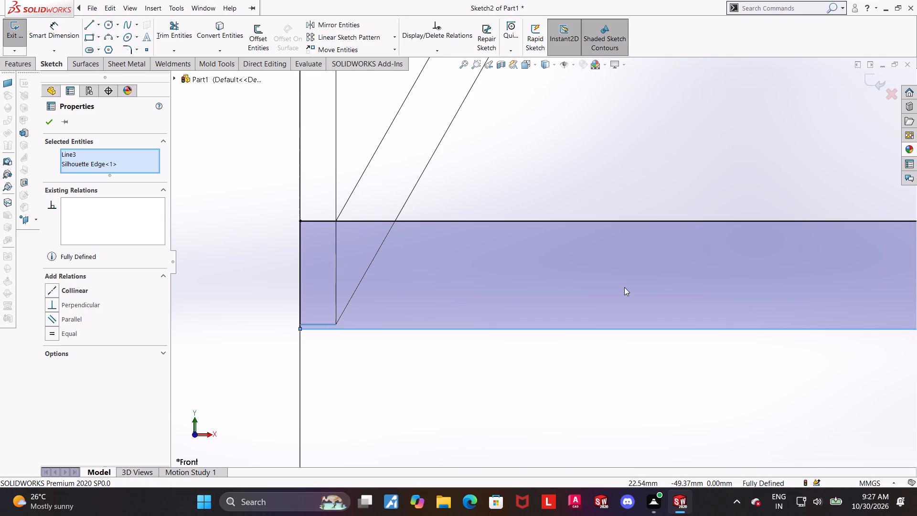
pyautogui.scroll(5, 624, 287)
pyautogui.scroll(-1, 766, 258)
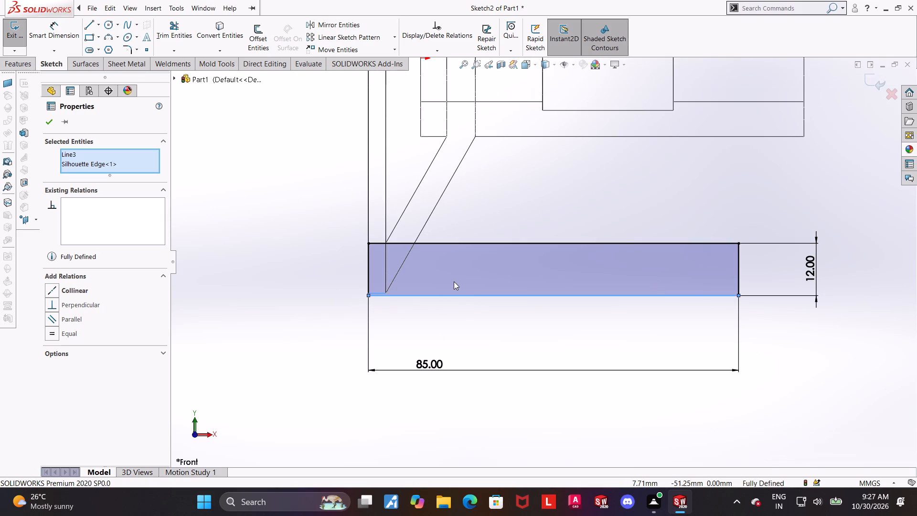
pyautogui.click(566, 316)
pyautogui.scroll(4, 764, 307)
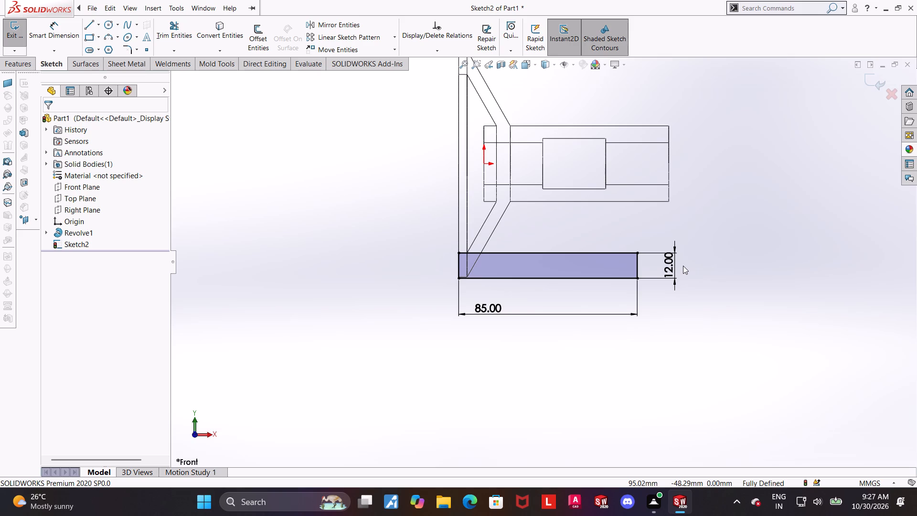
pyautogui.scroll(-1, 685, 263)
pyautogui.moveTo(603, 274); pyautogui.dragTo(597, 245, button='middle')
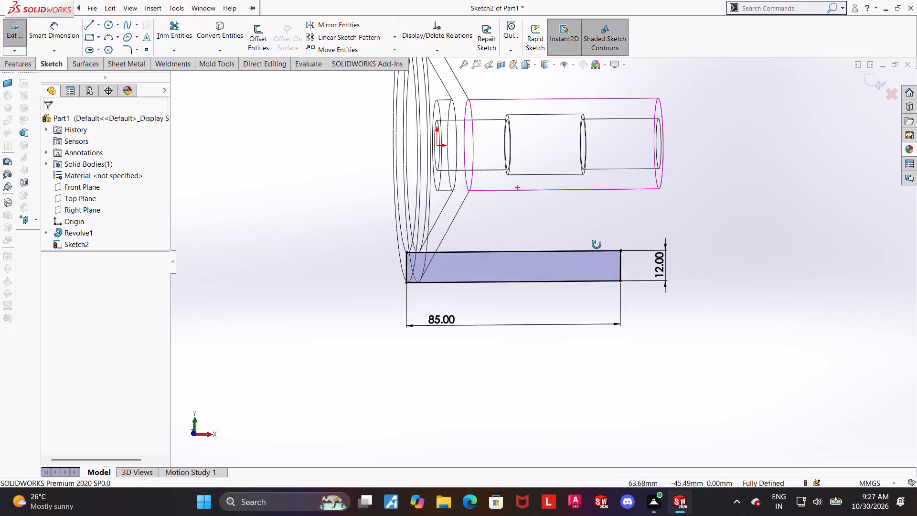
pyautogui.moveTo(597, 245); pyautogui.dragTo(588, 244, button='middle')
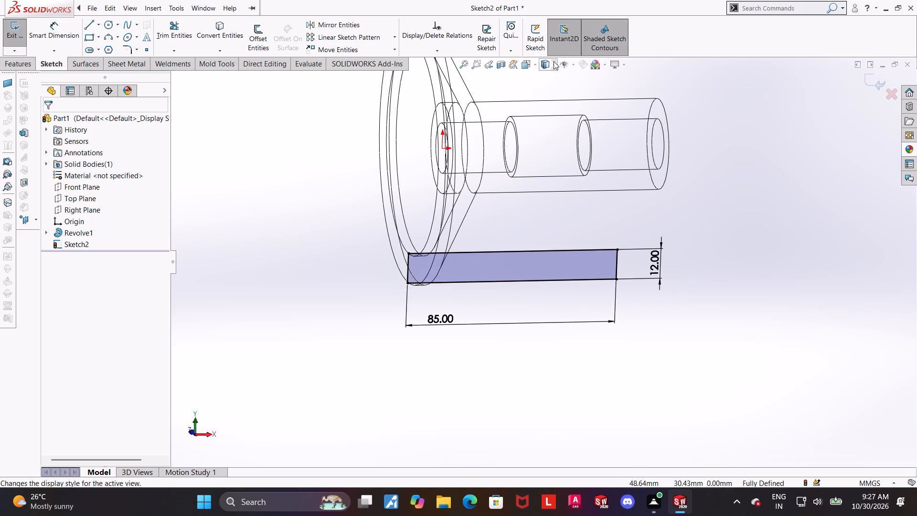
pyautogui.click(523, 65)
pyautogui.click(441, 269)
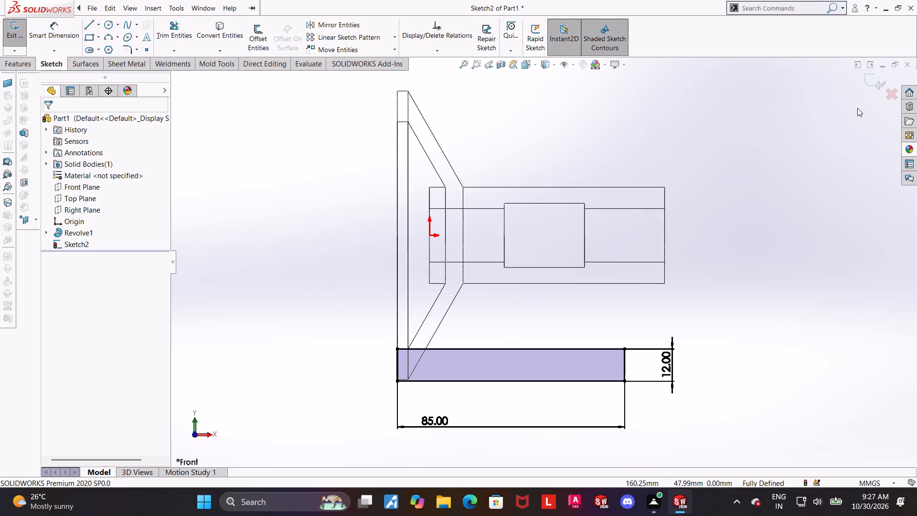
# Exit the sketch and extrude the 85 by 12 mm profile 86 mm with a Mid Plane end condition.
pyautogui.click(880, 81)
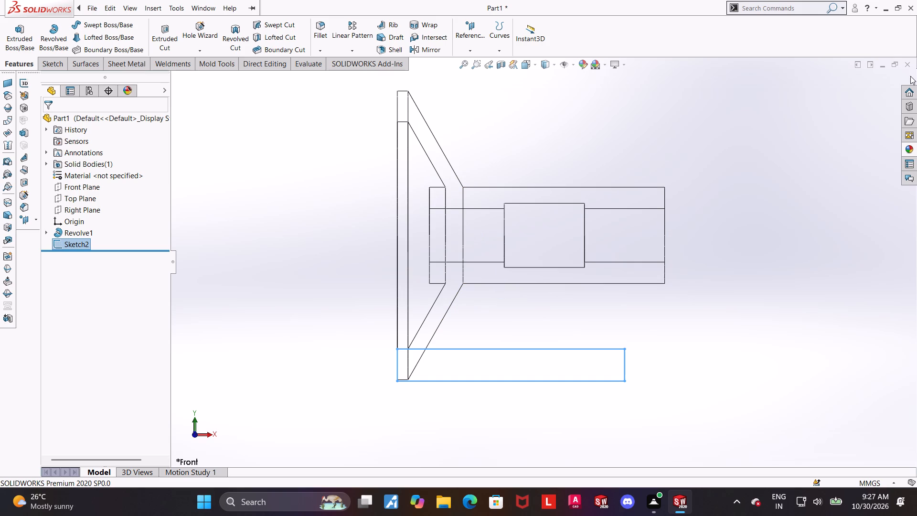
pyautogui.click(11, 40)
pyautogui.moveTo(662, 384); pyautogui.dragTo(635, 391, button='middle')
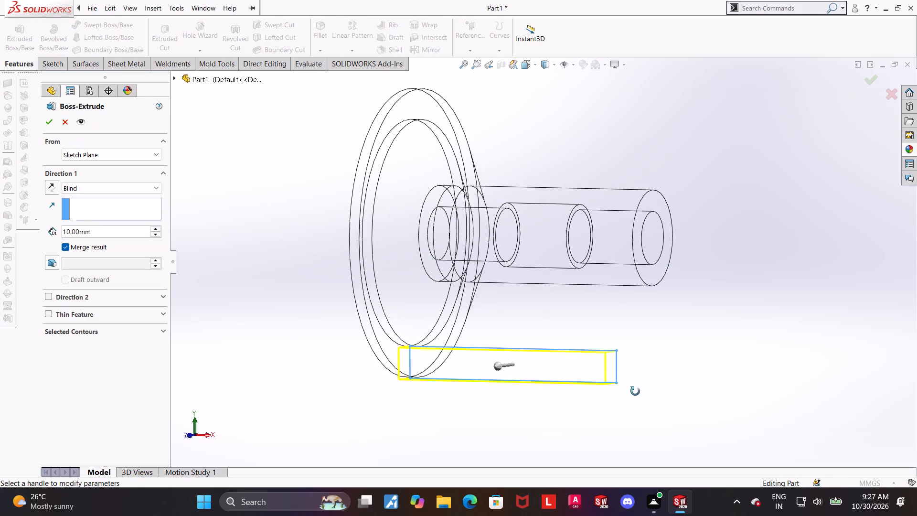
pyautogui.moveTo(635, 391); pyautogui.dragTo(635, 392, button='middle')
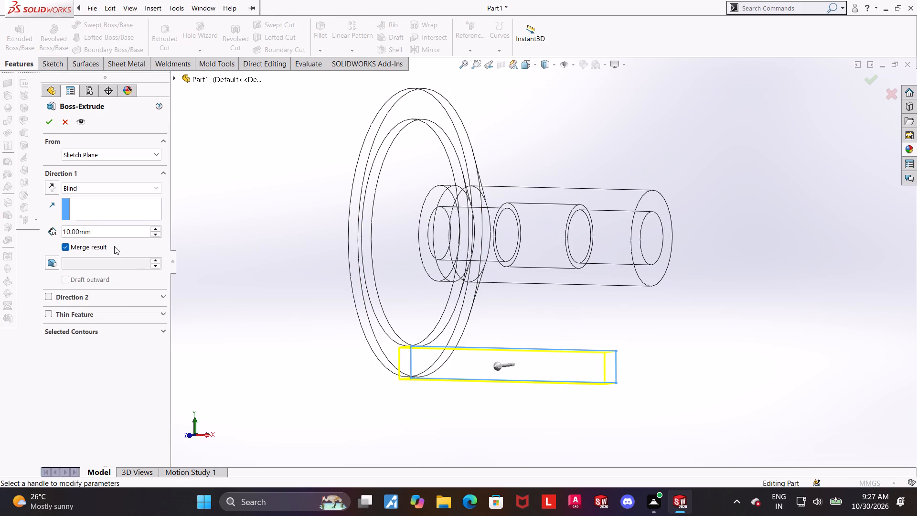
pyautogui.click(88, 186)
pyautogui.click(77, 247)
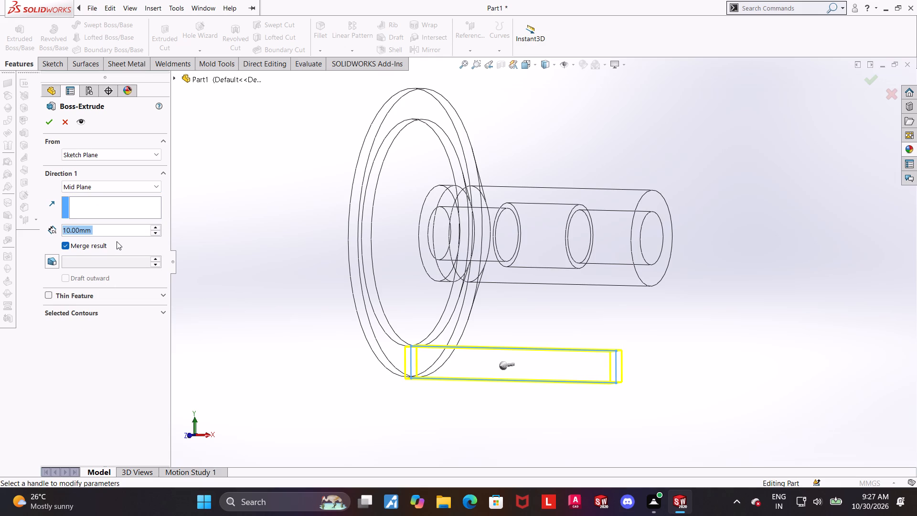
pyautogui.press('8')
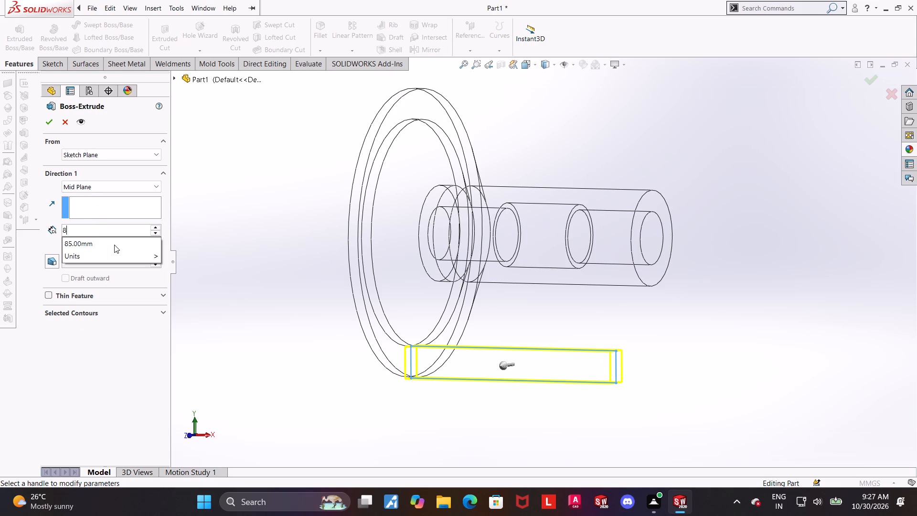
pyautogui.press('6')
pyautogui.press('Return')
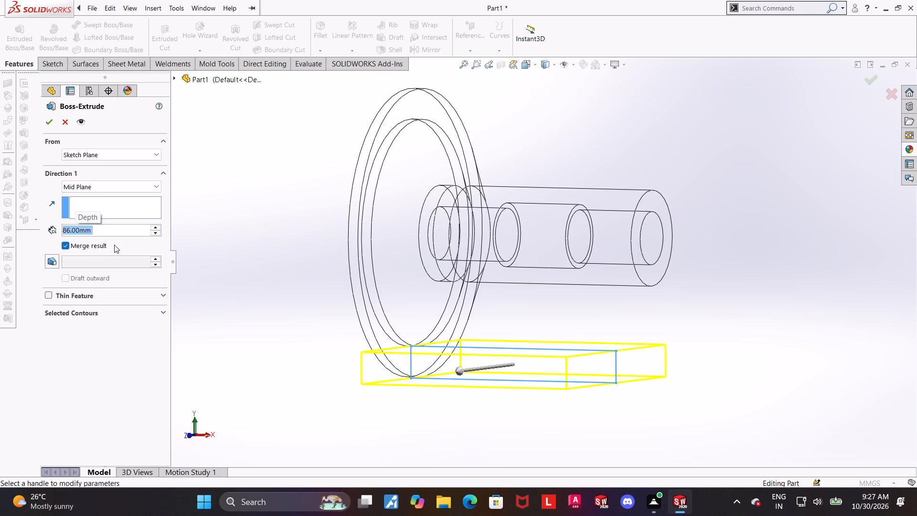
pyautogui.click(44, 118)
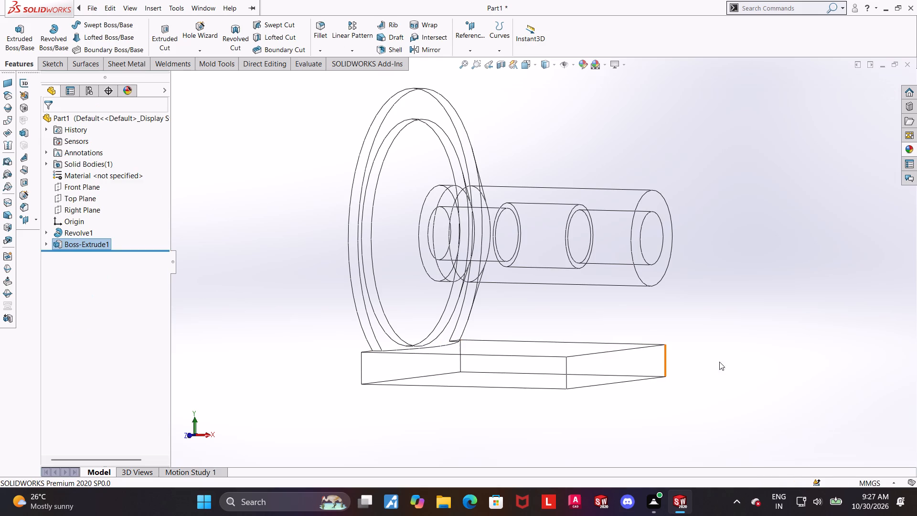
pyautogui.click(719, 362)
# Display the model shaded with edges and examine the hub, flange and base plate from several angles.
pyautogui.moveTo(736, 358); pyautogui.dragTo(740, 341, button='middle')
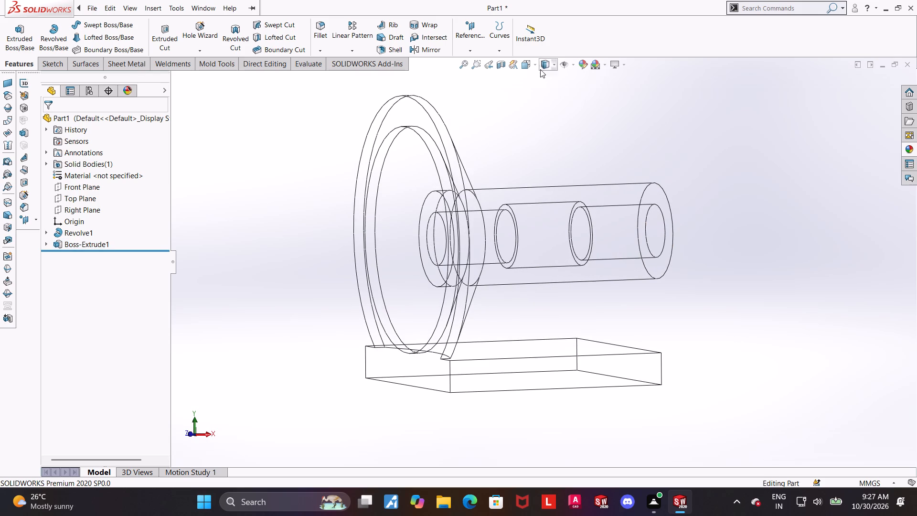
pyautogui.click(545, 66)
pyautogui.click(547, 76)
pyautogui.moveTo(547, 288); pyautogui.dragTo(518, 317, button='middle')
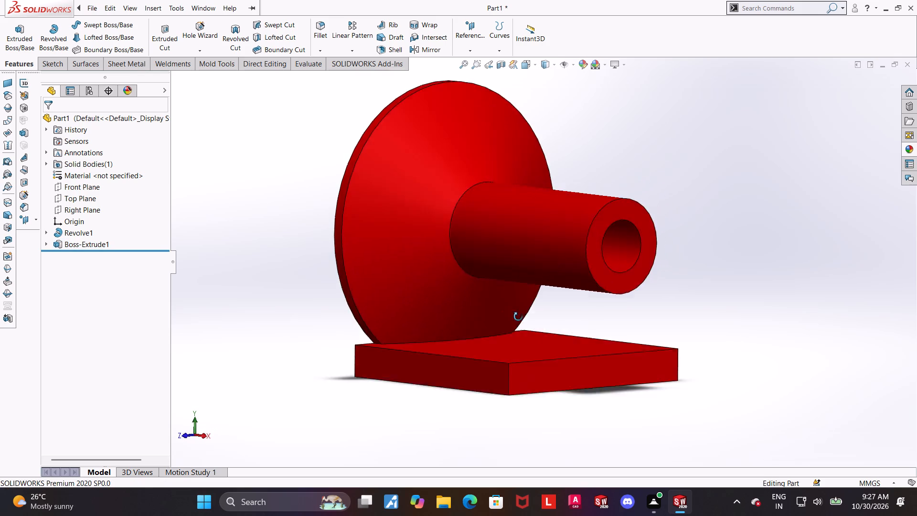
pyautogui.moveTo(518, 317); pyautogui.dragTo(619, 305, button='middle')
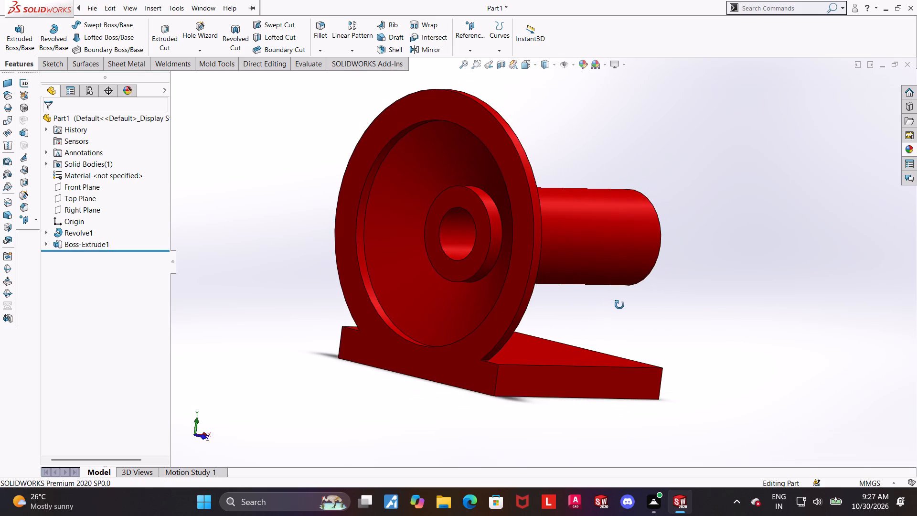
pyautogui.moveTo(619, 305); pyautogui.dragTo(571, 287, button='middle')
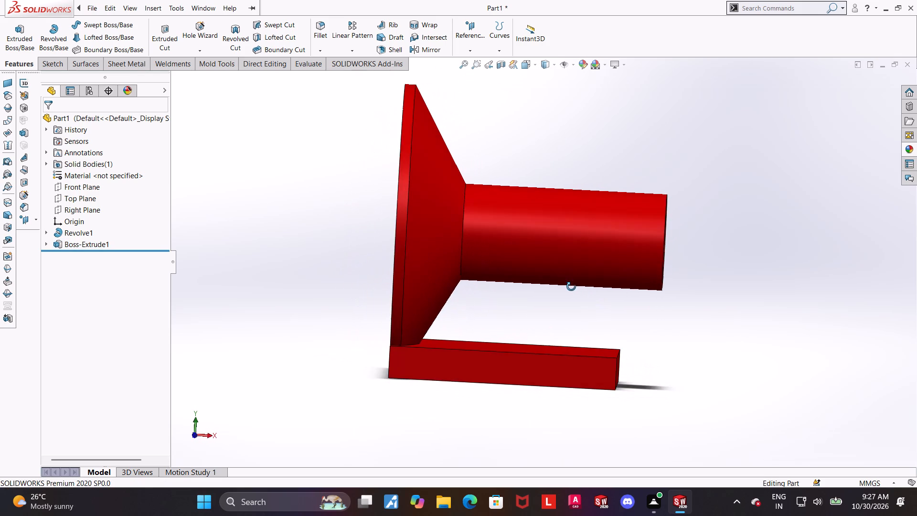
pyautogui.moveTo(571, 287); pyautogui.dragTo(573, 283, button='middle')
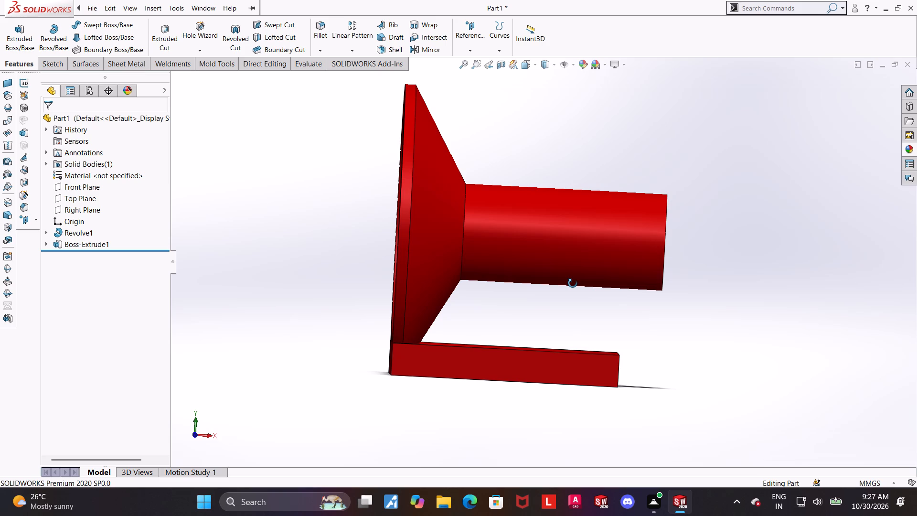
pyautogui.moveTo(573, 283); pyautogui.dragTo(573, 281, button='middle')
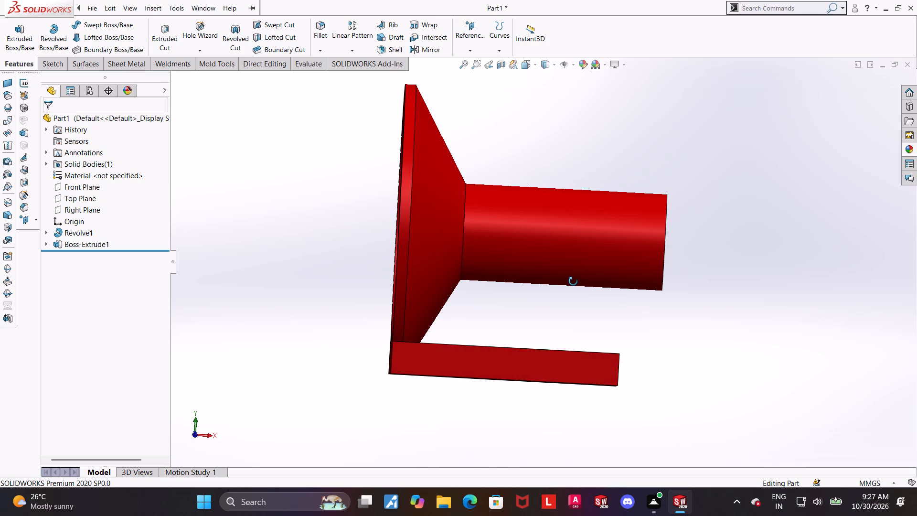
pyautogui.moveTo(573, 281); pyautogui.dragTo(606, 314, button='middle')
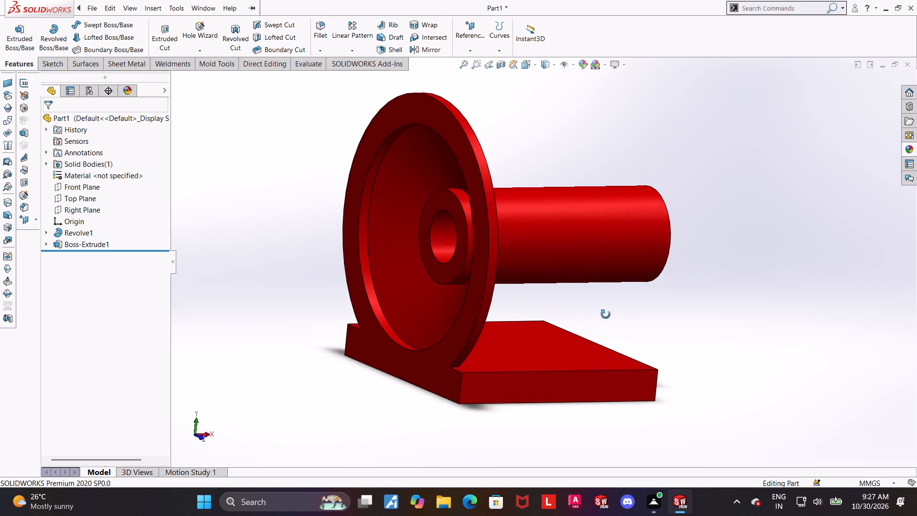
pyautogui.moveTo(606, 314); pyautogui.dragTo(580, 303, button='middle')
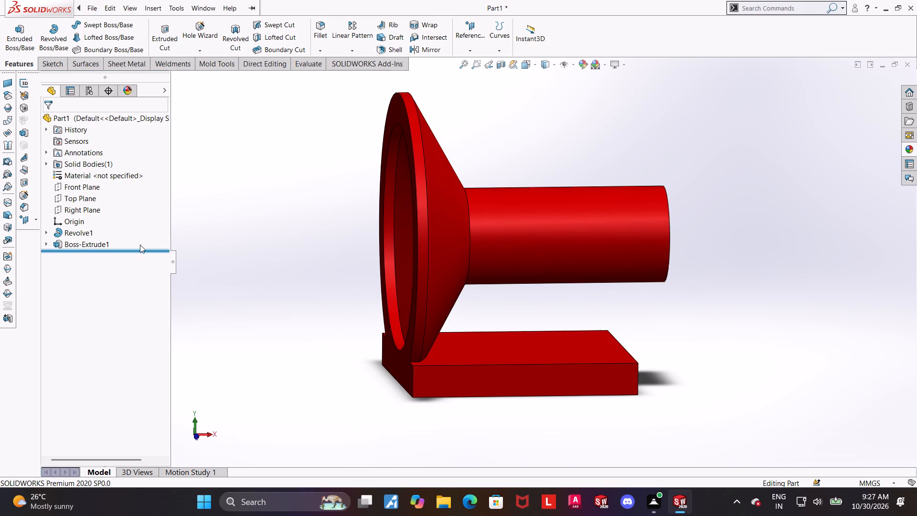
# Show the model in the front view with the Hidden Lines Visible display style.
pyautogui.click(525, 66)
pyautogui.click(428, 296)
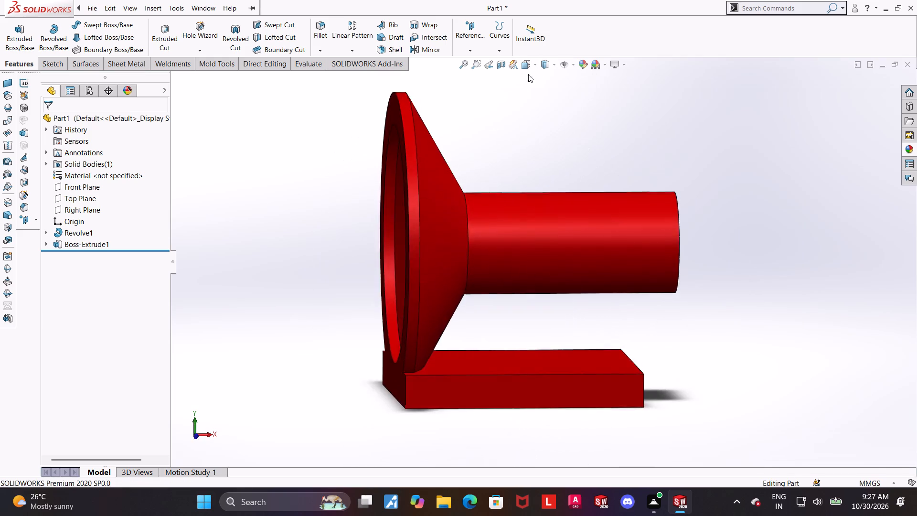
pyautogui.click(546, 66)
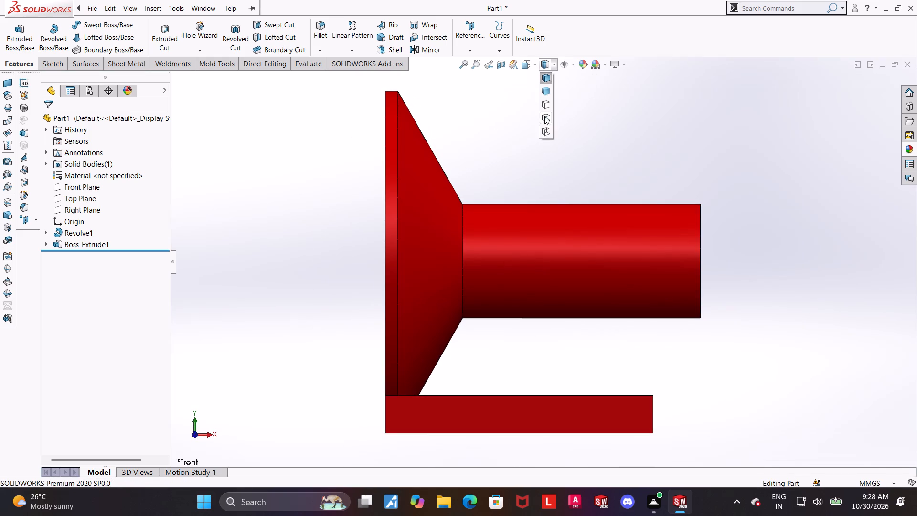
pyautogui.click(544, 116)
pyautogui.click(737, 319)
pyautogui.scroll(-1, 557, 376)
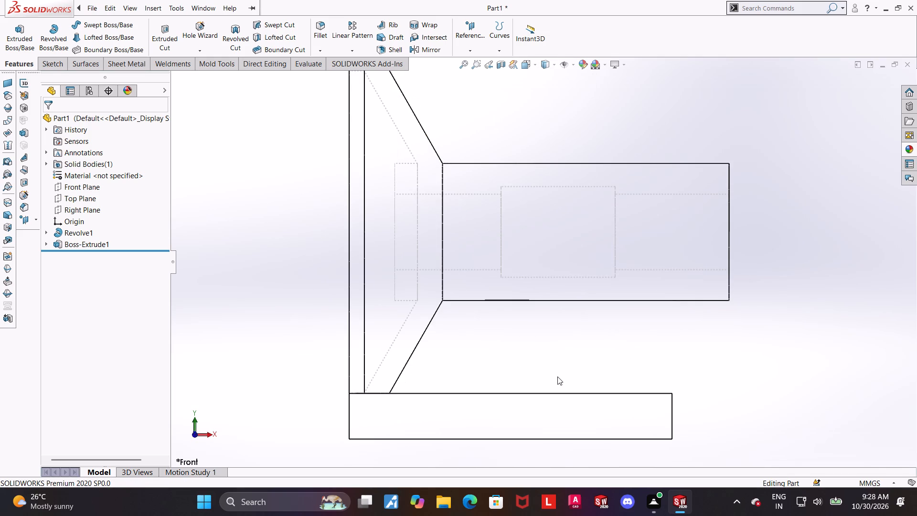
pyautogui.scroll(1, 557, 376)
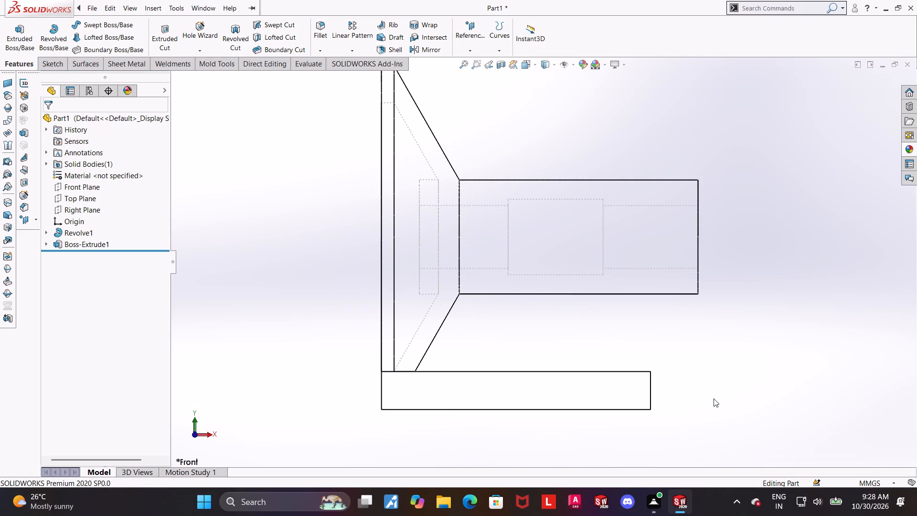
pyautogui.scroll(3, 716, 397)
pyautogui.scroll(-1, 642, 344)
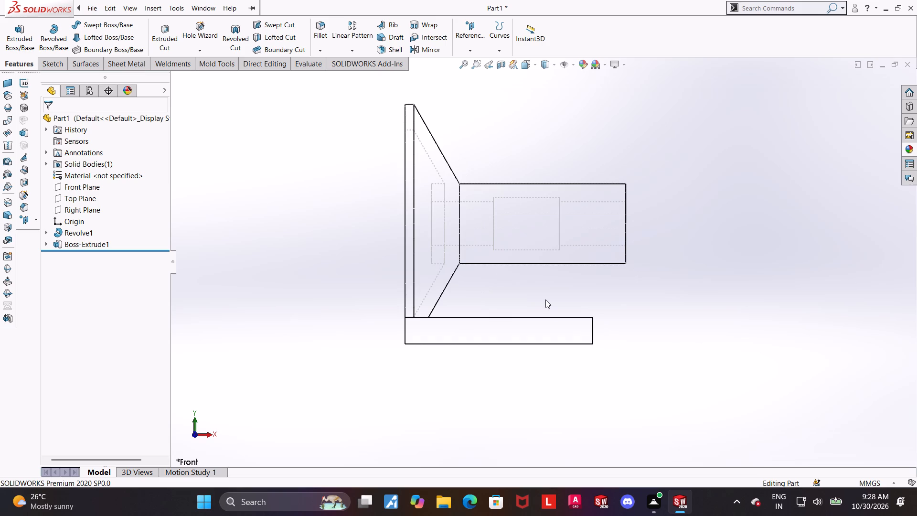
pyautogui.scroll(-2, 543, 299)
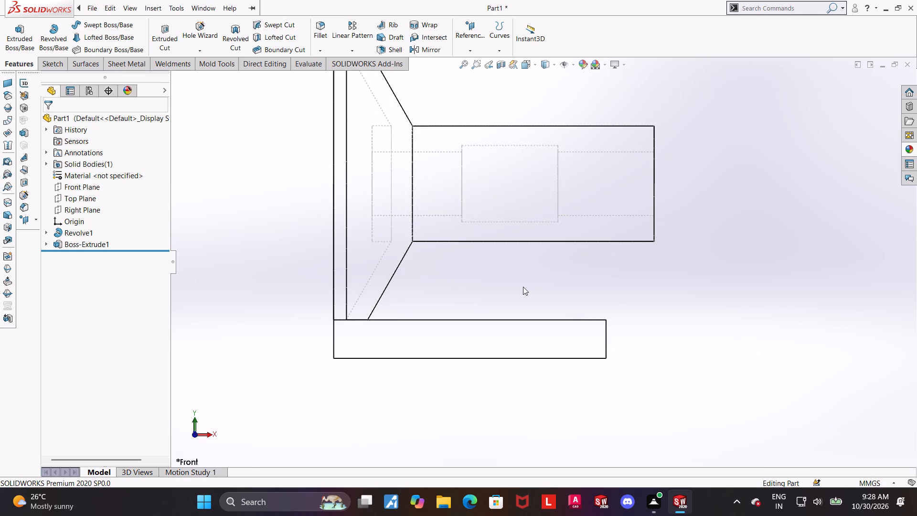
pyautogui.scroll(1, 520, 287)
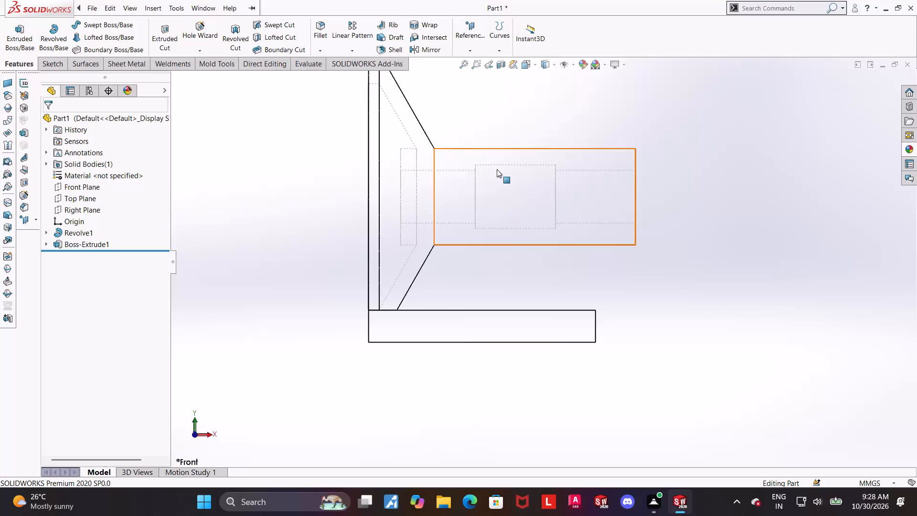
# Display the model shaded with edges and show it in the isometric view.
pyautogui.moveTo(547, 64); pyautogui.dragTo(540, 65)
pyautogui.click(542, 81)
pyautogui.scroll(1, 569, 198)
pyautogui.moveTo(567, 198); pyautogui.dragTo(596, 239, button='middle')
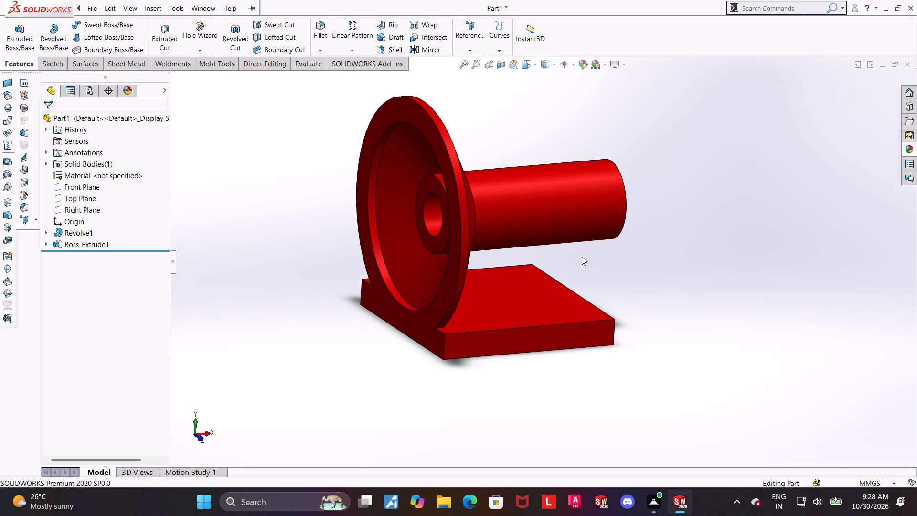
pyautogui.hotkey('ctrl', '7')
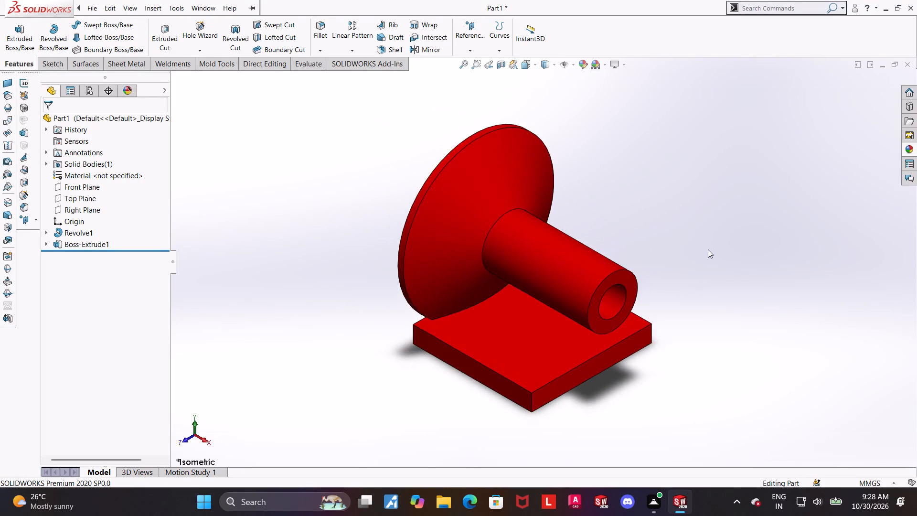
pyautogui.scroll(2, 704, 249)
pyautogui.scroll(-1, 691, 254)
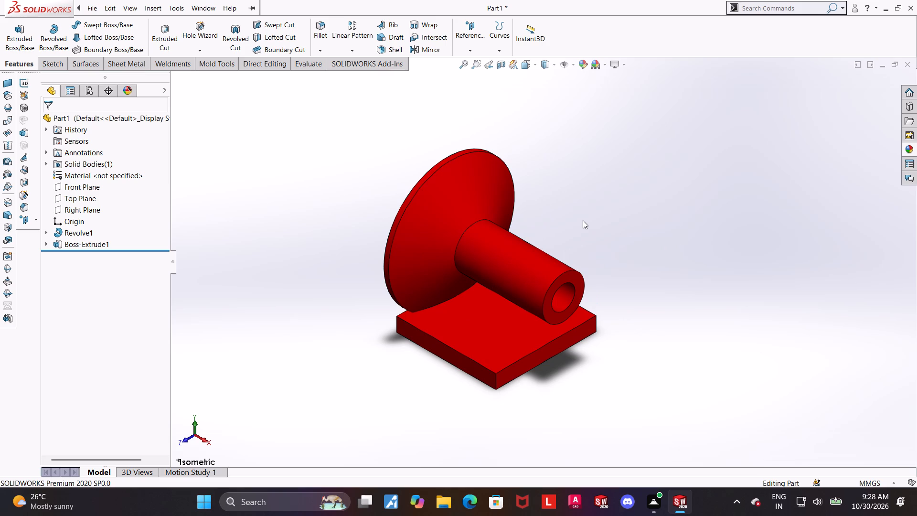
pyautogui.scroll(1, 623, 226)
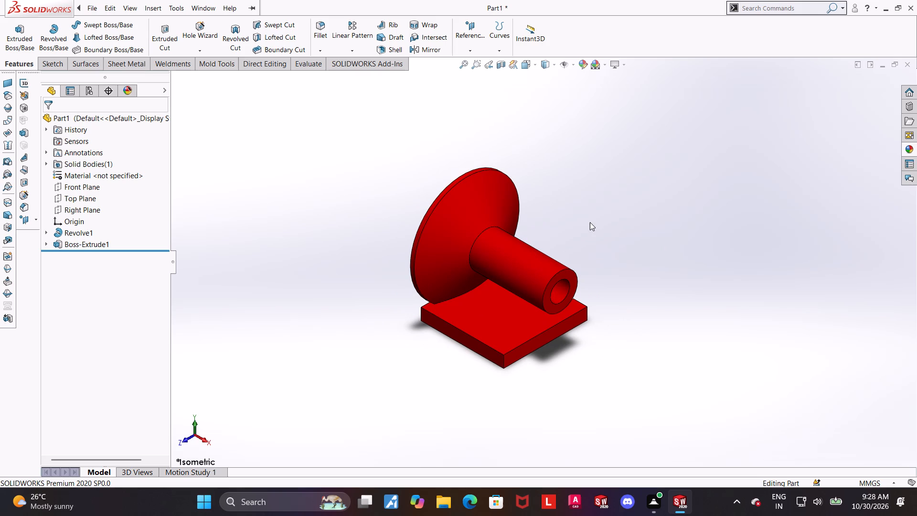
pyautogui.scroll(1, 590, 222)
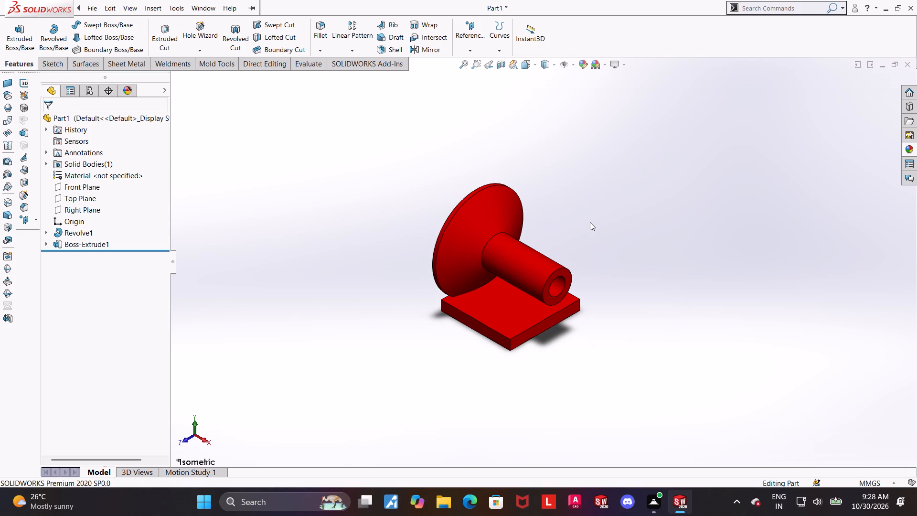
pyautogui.scroll(2, 560, 228)
pyautogui.scroll(-3, 544, 266)
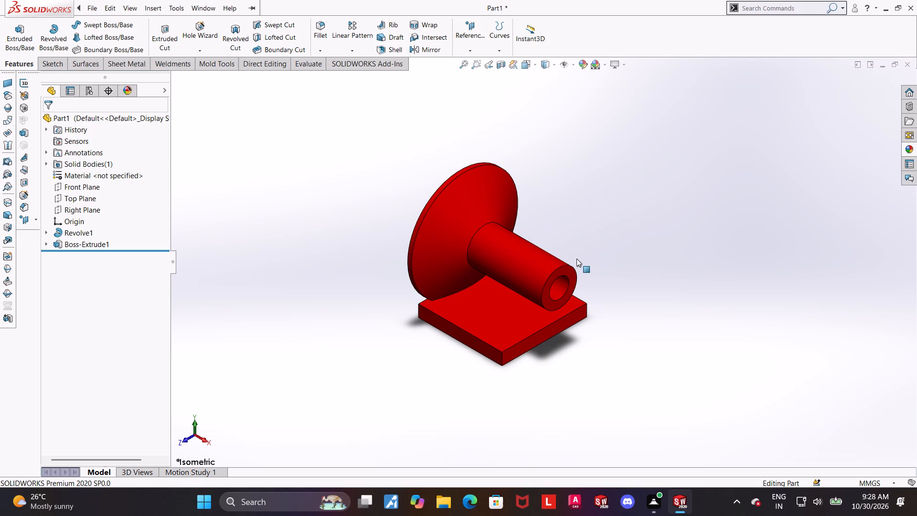
# Start a sketch on the underside face of the base plate and view it face-on.
pyautogui.moveTo(582, 325); pyautogui.dragTo(561, 193, button='middle')
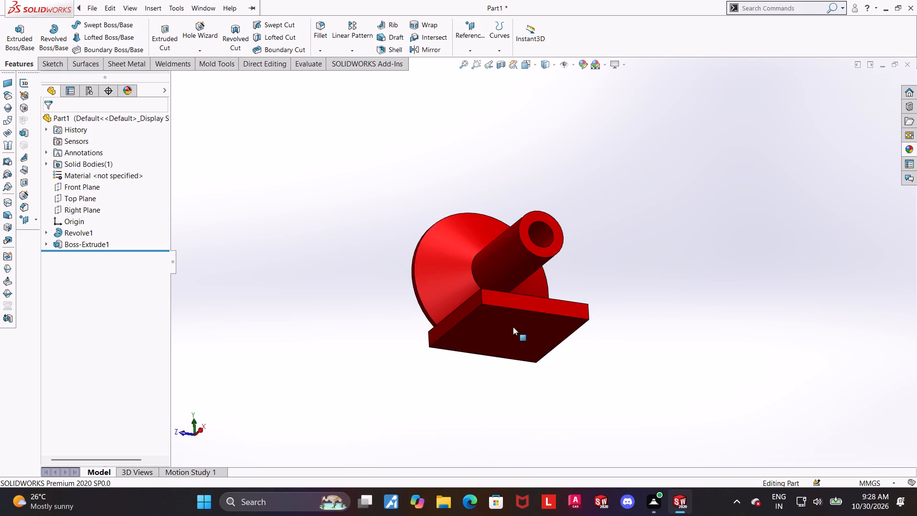
pyautogui.scroll(1, 546, 337)
pyautogui.moveTo(544, 336); pyautogui.dragTo(528, 295, button='middle')
pyautogui.click(526, 325)
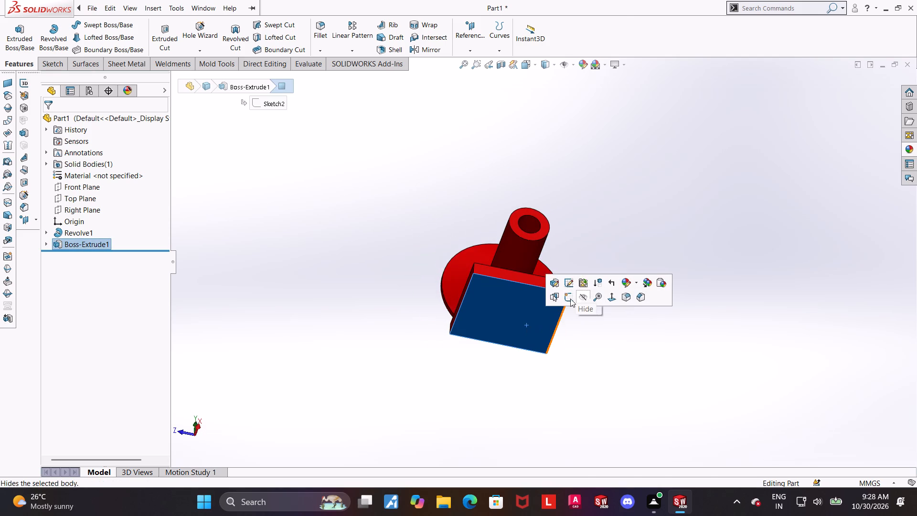
pyautogui.click(570, 299)
pyautogui.click(73, 258)
pyautogui.click(94, 247)
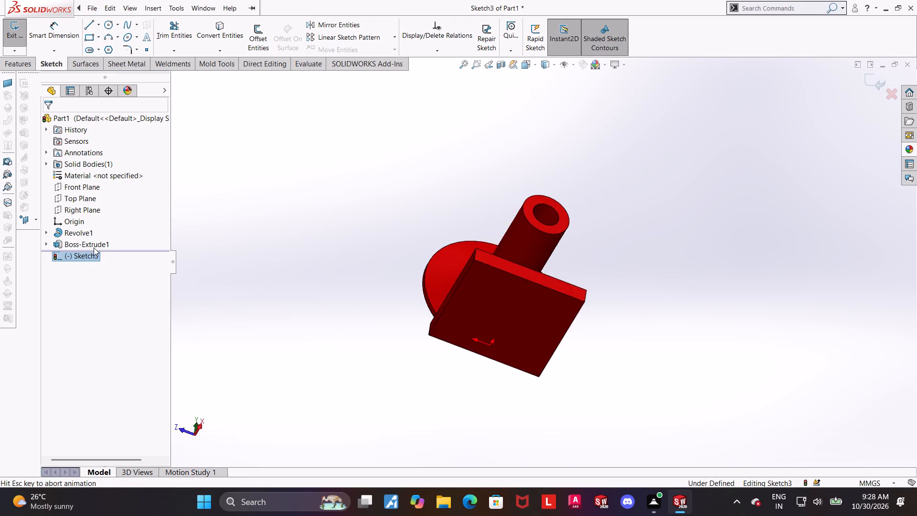
pyautogui.scroll(1, 834, 310)
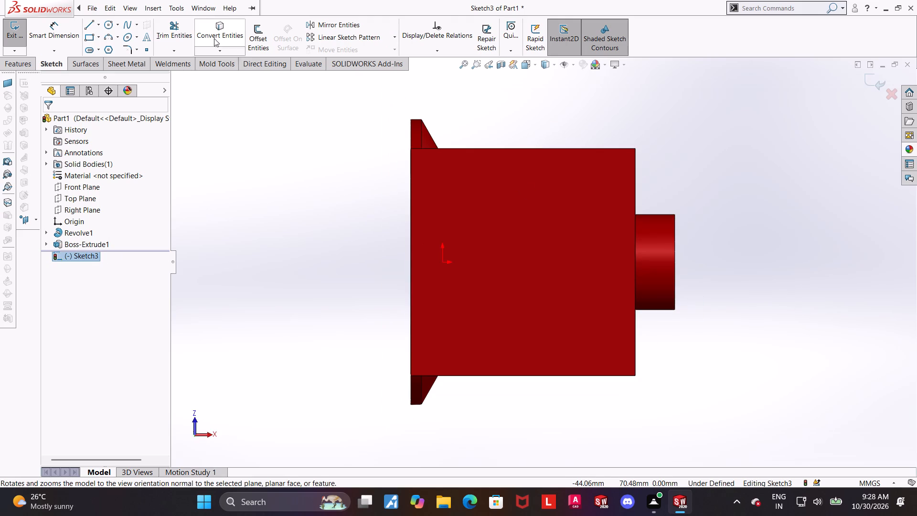
# Sketch a center rectangle about 55 by 64 mm on the plate's underside, centred level with the origin.
pyautogui.click(97, 35)
pyautogui.click(102, 61)
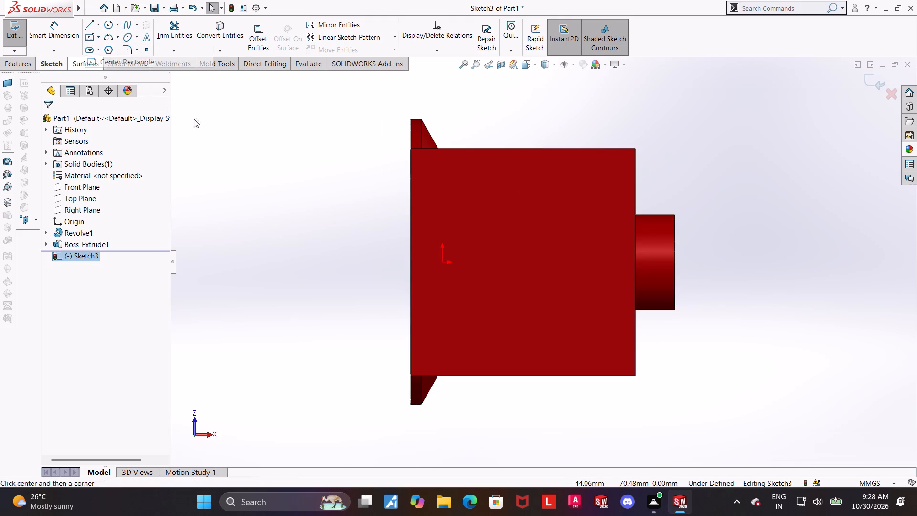
pyautogui.click(528, 264)
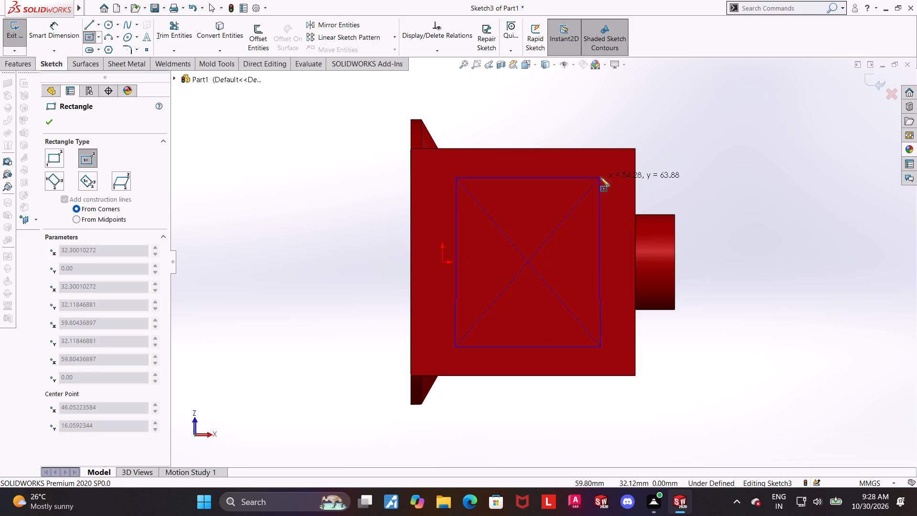
pyautogui.click(600, 177)
pyautogui.press('Escape')
pyautogui.click(864, 339)
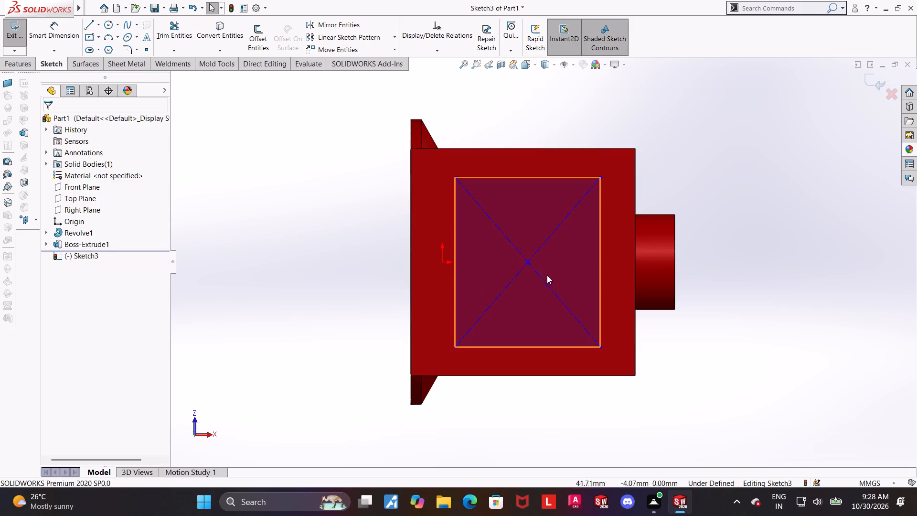
# Add a Horizontal relation between the origin and the rectangle's center point.
pyautogui.click(441, 263)
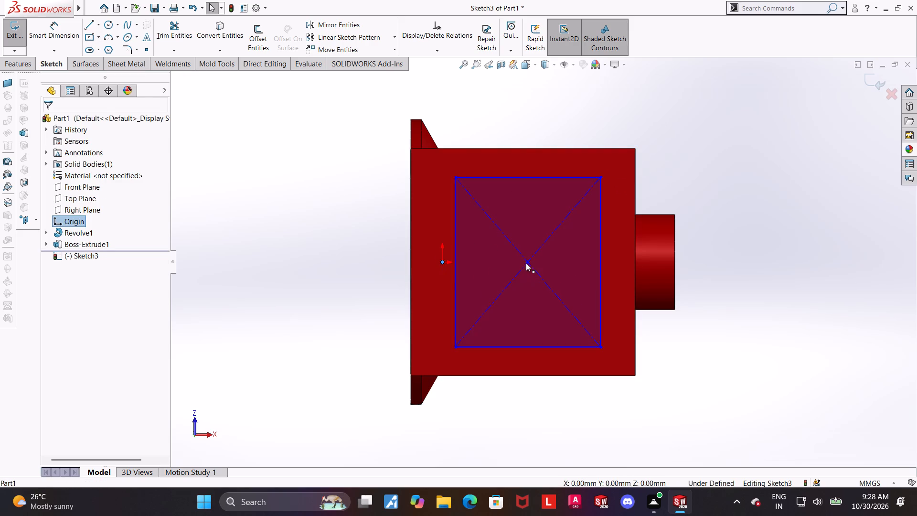
pyautogui.keyDown('ctrl'); pyautogui.click(526, 263); pyautogui.keyUp('ctrl')
pyautogui.click(56, 288)
pyautogui.click(839, 332)
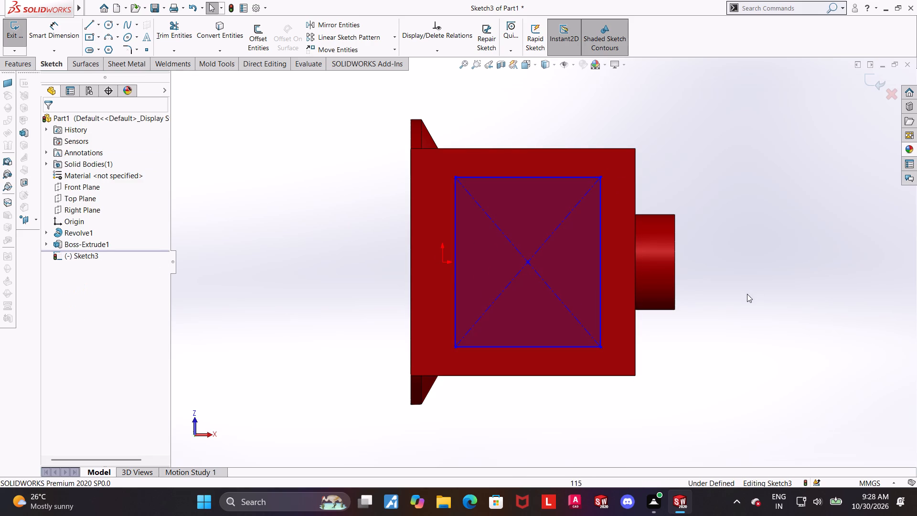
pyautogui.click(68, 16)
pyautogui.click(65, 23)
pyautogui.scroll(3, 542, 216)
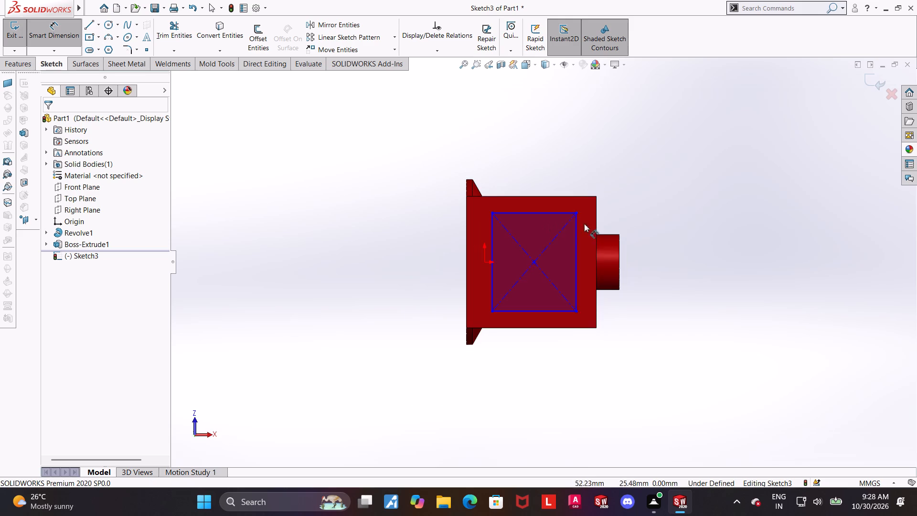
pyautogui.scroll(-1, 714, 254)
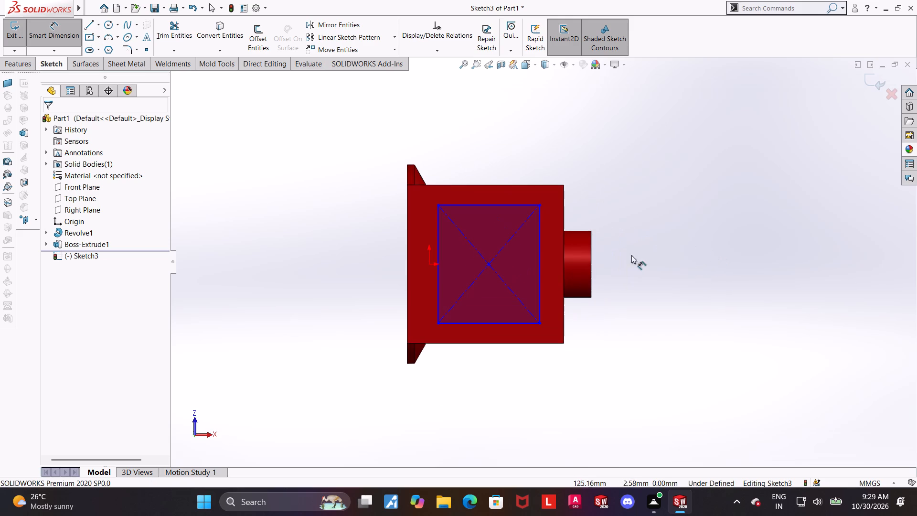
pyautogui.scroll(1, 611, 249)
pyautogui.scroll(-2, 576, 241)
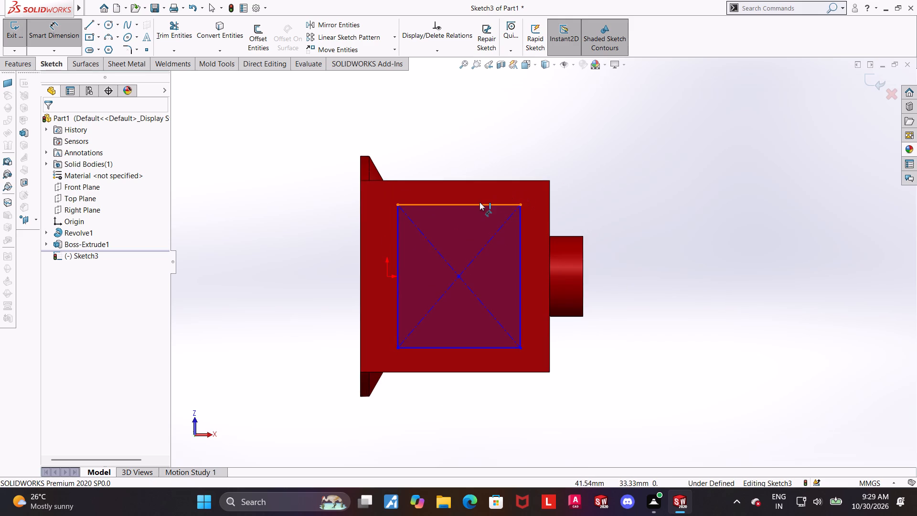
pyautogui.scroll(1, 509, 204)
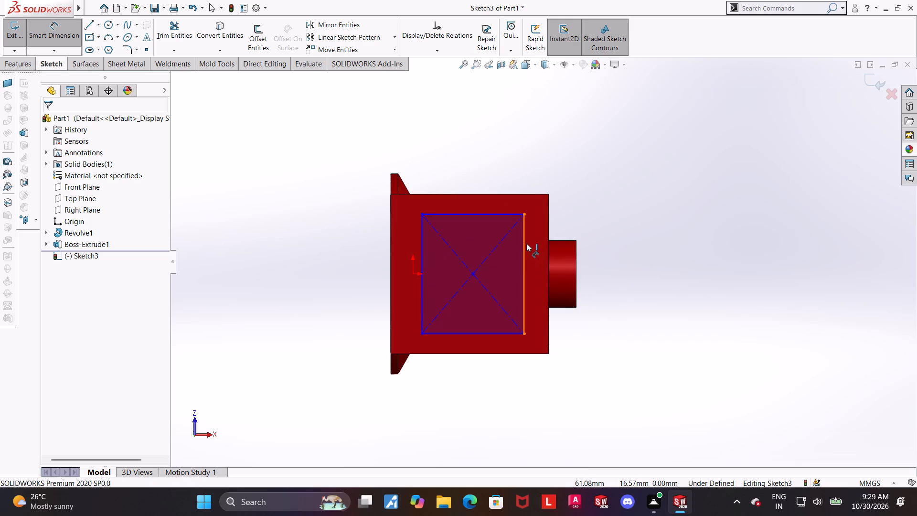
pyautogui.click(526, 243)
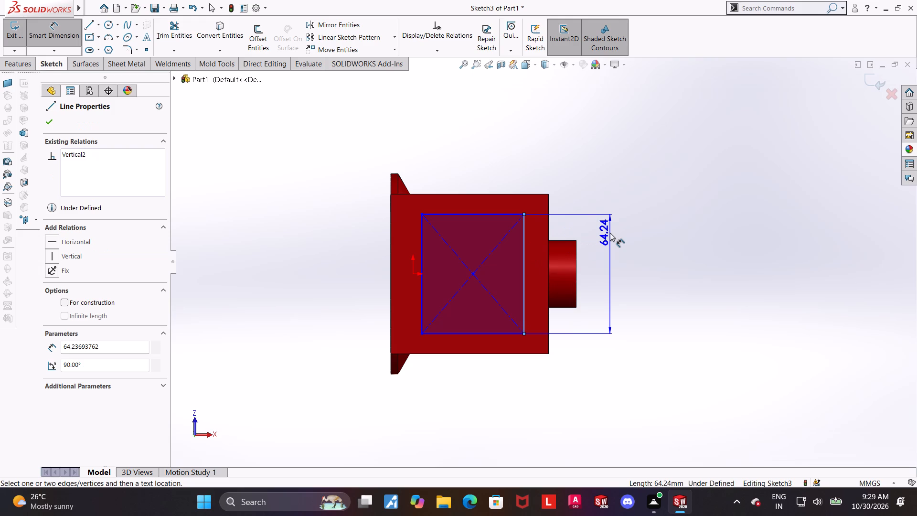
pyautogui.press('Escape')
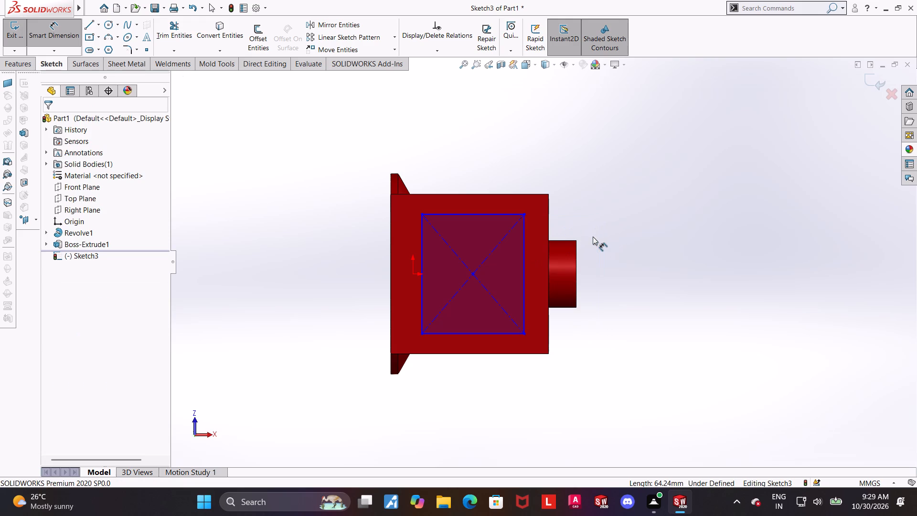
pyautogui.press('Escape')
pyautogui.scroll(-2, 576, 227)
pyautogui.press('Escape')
# Dimension the gap between the rectangle's hub-end side and the plate's adjacent parallel edge to 6 mm.
pyautogui.moveTo(37, 24); pyautogui.dragTo(43, 26)
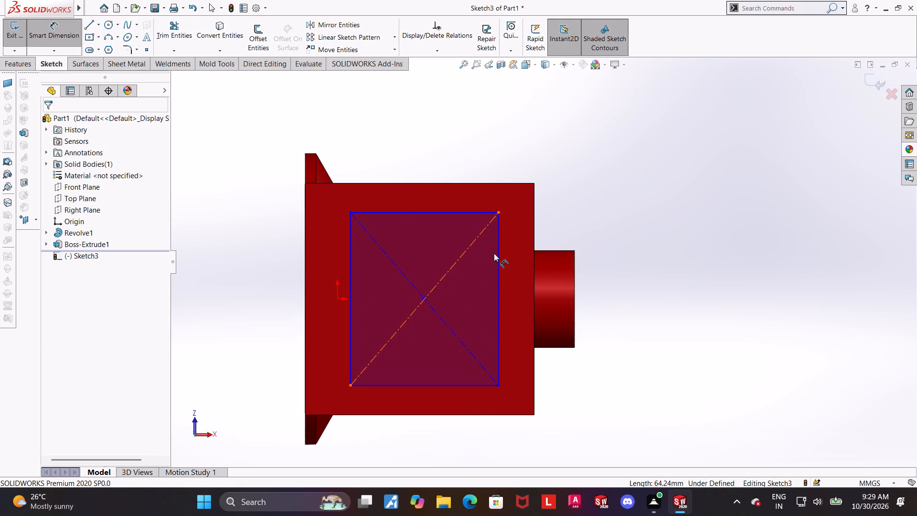
pyautogui.click(498, 252)
pyautogui.click(533, 236)
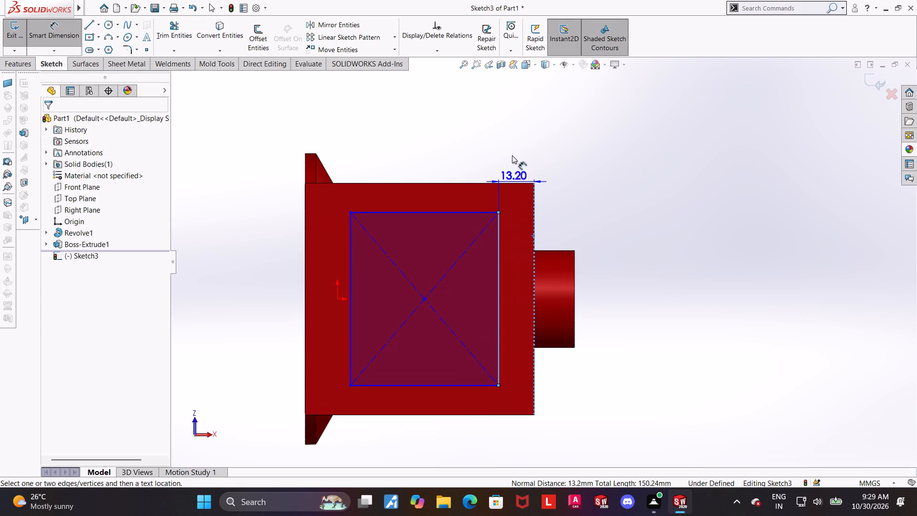
pyautogui.click(512, 137)
pyautogui.press('6')
pyautogui.press('Return')
pyautogui.press('Escape')
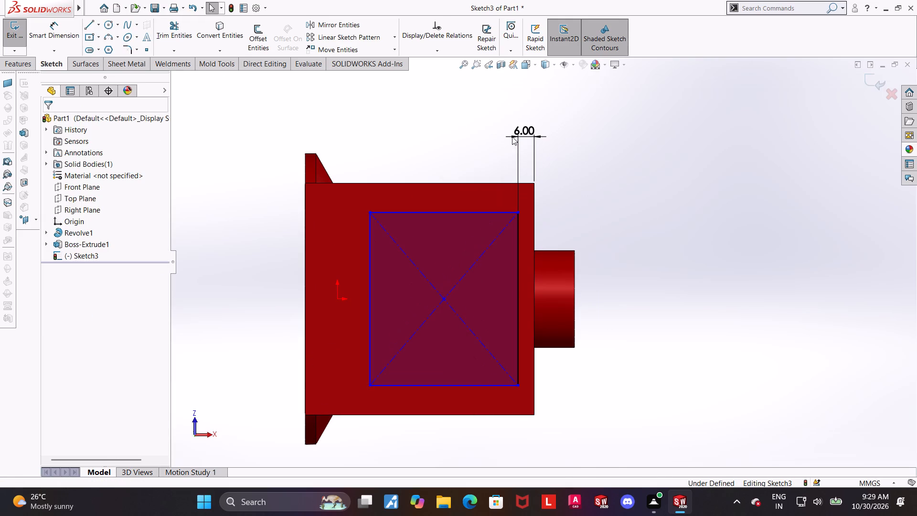
# Dimension the rectangle's side running along the hub axis to 73 mm.
pyautogui.click(69, 30)
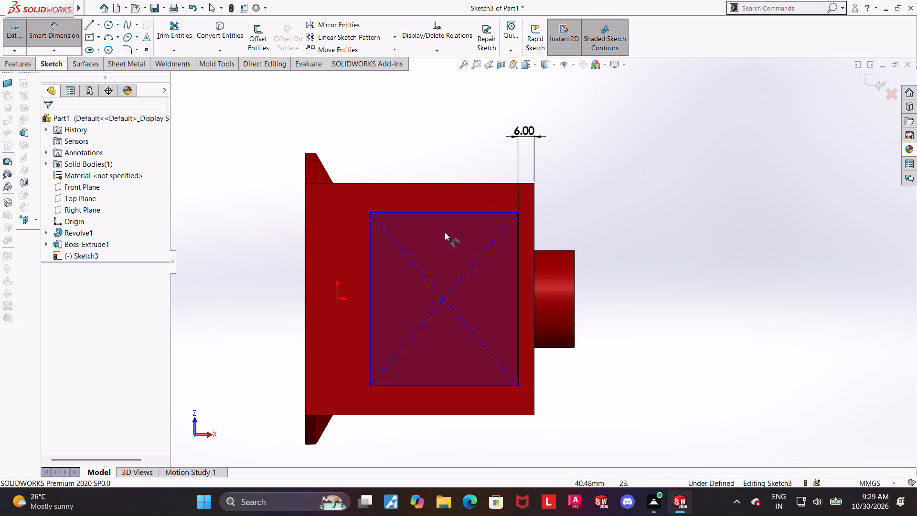
pyautogui.click(440, 211)
pyautogui.click(441, 134)
pyautogui.write('73')
pyautogui.press('Return')
pyautogui.press('Escape')
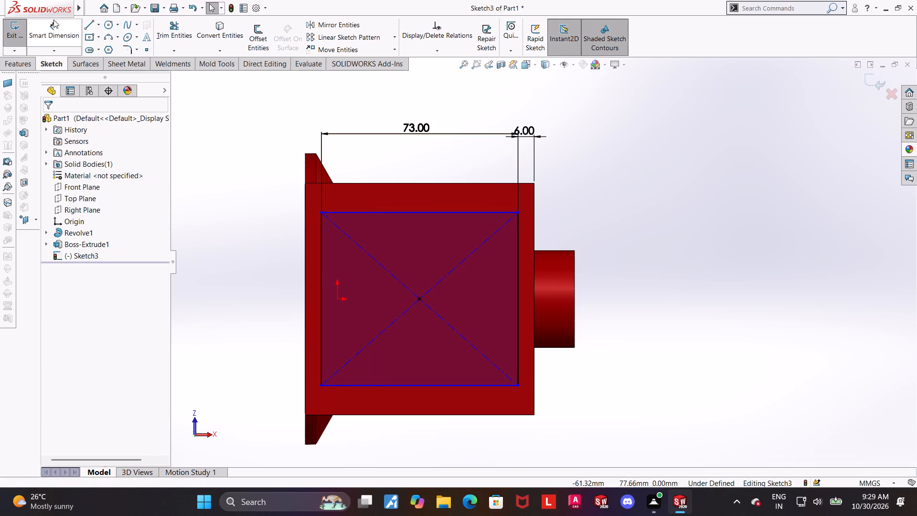
# Dimension the distance between the rectangle's two 73 mm sides to 74 mm.
pyautogui.click(53, 20)
pyautogui.click(478, 213)
pyautogui.click(453, 387)
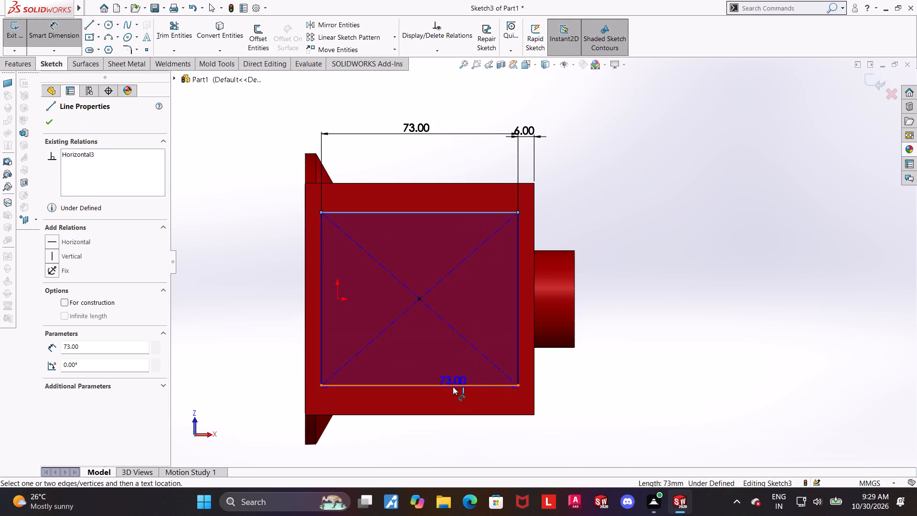
pyautogui.click(667, 333)
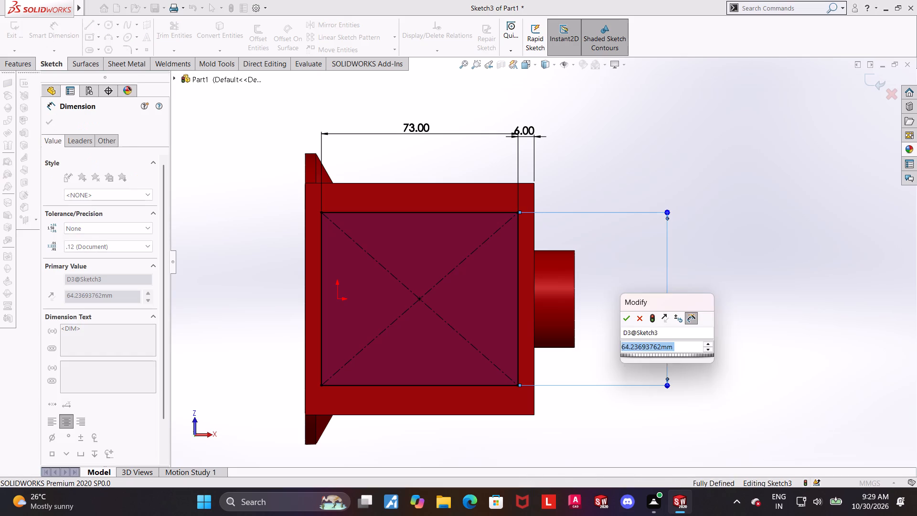
pyautogui.write('74')
pyautogui.press('Return')
pyautogui.press('Escape')
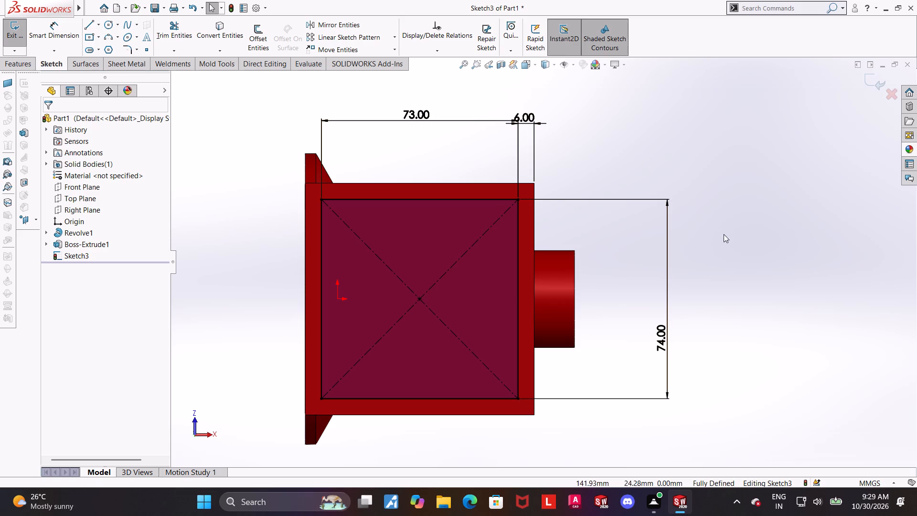
# Exit the rectangle sketch on the plate's underside and view the part at an angle from below.
pyautogui.scroll(1, 780, 254)
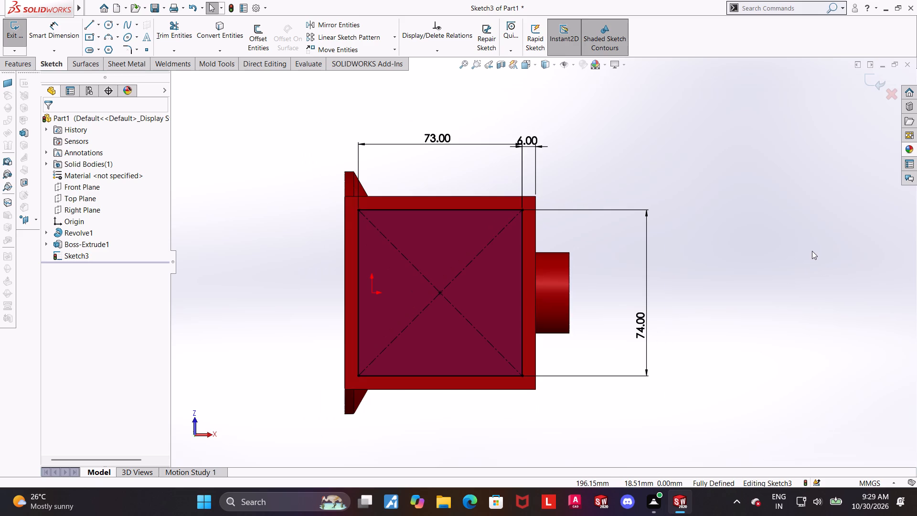
pyautogui.click(876, 83)
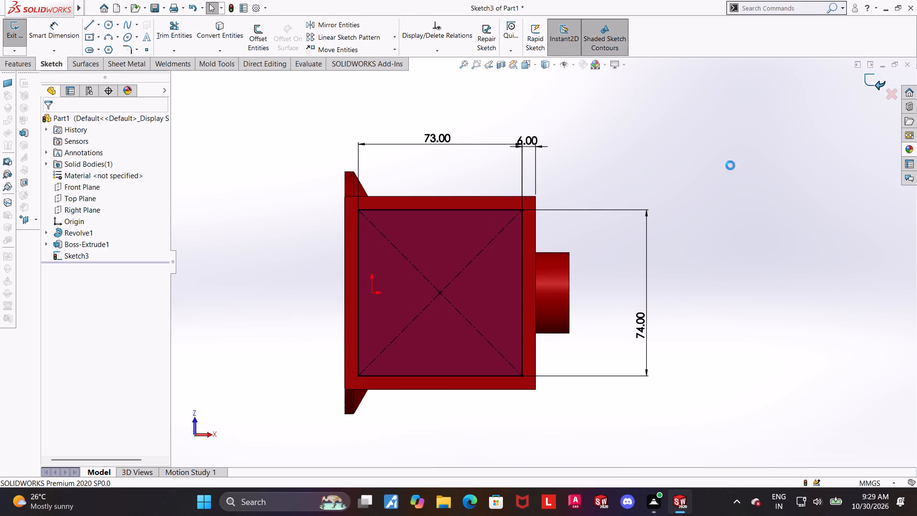
pyautogui.moveTo(648, 211); pyautogui.dragTo(634, 223, button='middle')
pyautogui.moveTo(587, 224); pyautogui.dragTo(563, 244, button='middle')
pyautogui.scroll(1, 562, 244)
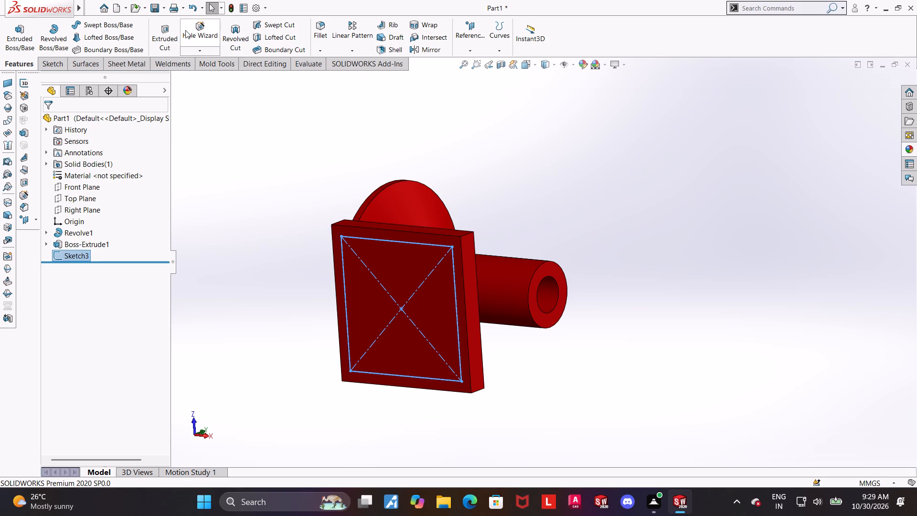
# Cut-extrude the rectangle sketch on the plate's underside to a blind depth of 6 mm.
pyautogui.click(167, 26)
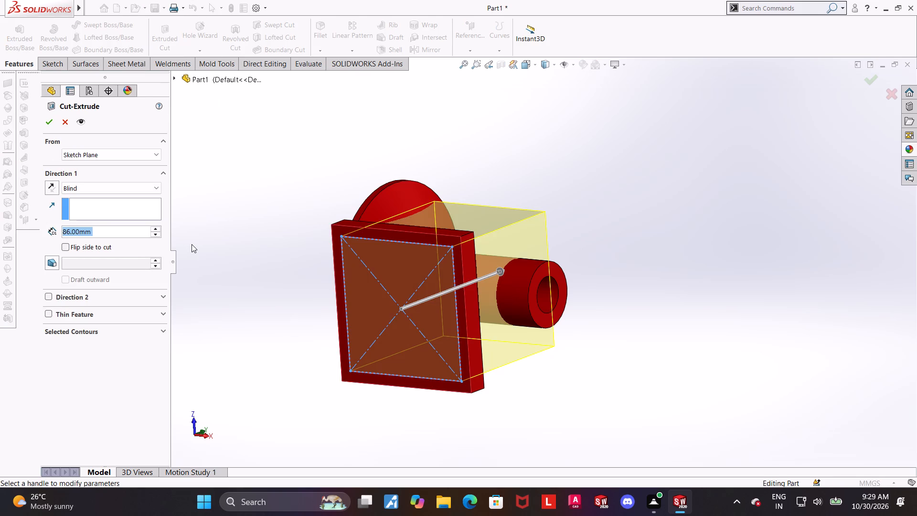
pyautogui.press('6')
pyautogui.press('Return')
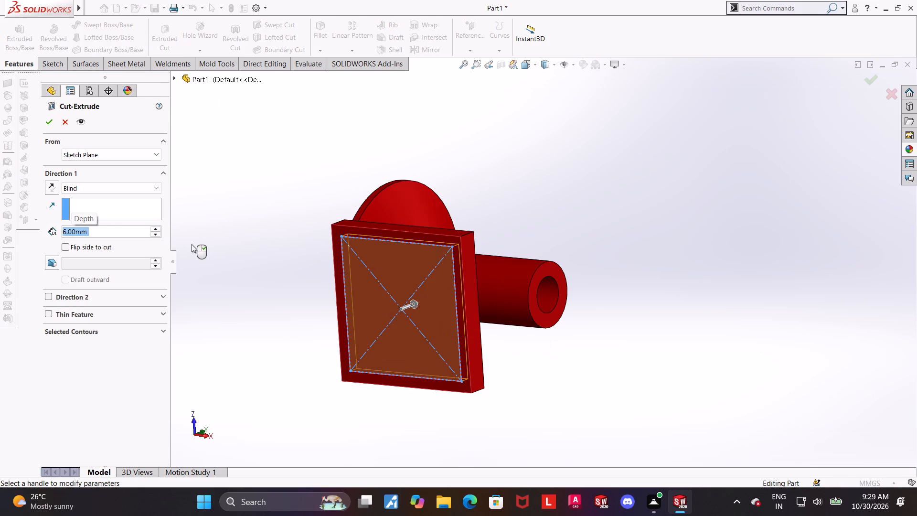
pyautogui.moveTo(493, 282); pyautogui.dragTo(458, 284, button='middle')
pyautogui.scroll(-5, 437, 292)
pyautogui.moveTo(403, 284); pyautogui.dragTo(400, 284, button='middle')
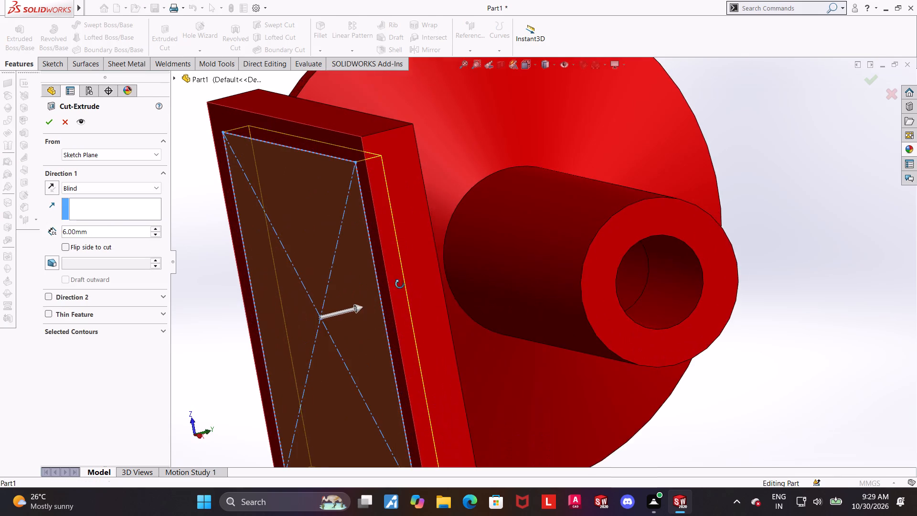
pyautogui.moveTo(400, 284); pyautogui.dragTo(384, 273, button='middle')
pyautogui.scroll(5, 397, 274)
pyautogui.scroll(-4, 522, 322)
pyautogui.scroll(2, 543, 261)
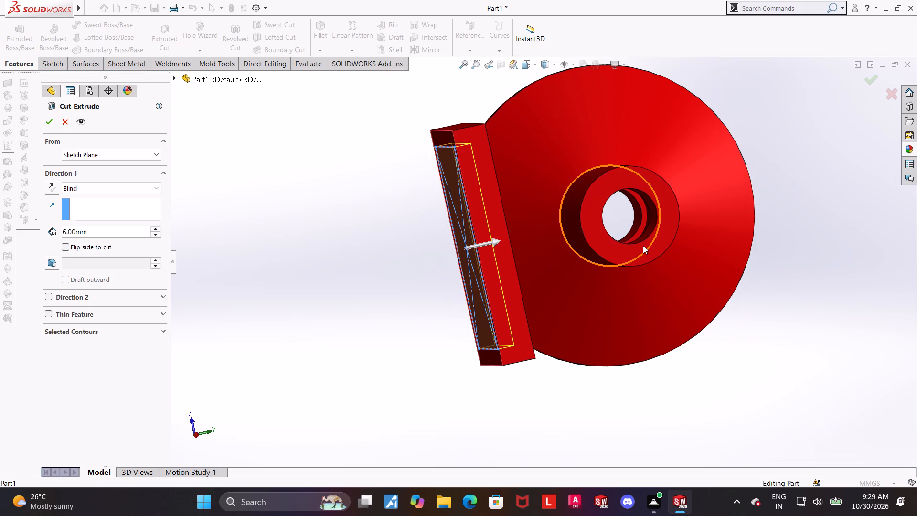
pyautogui.scroll(-2, 631, 185)
pyautogui.moveTo(440, 203); pyautogui.dragTo(436, 203, button='middle')
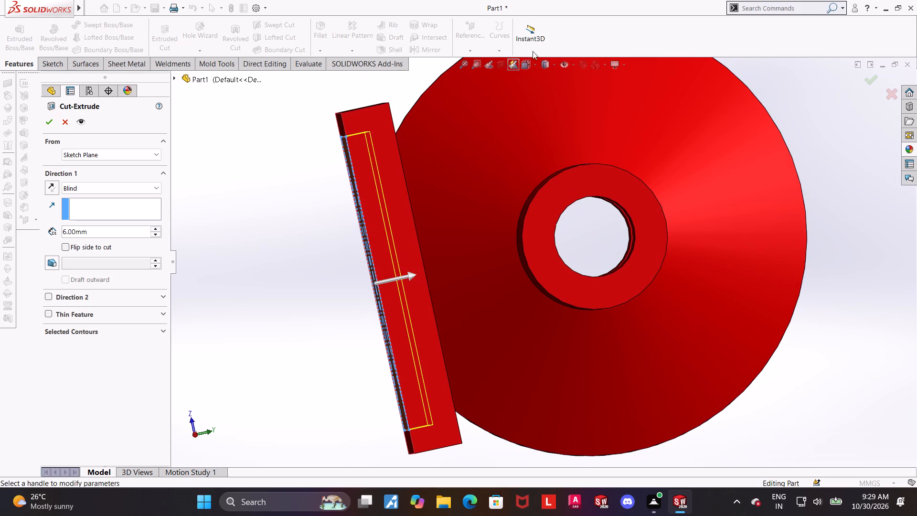
pyautogui.click(532, 67)
pyautogui.click(390, 358)
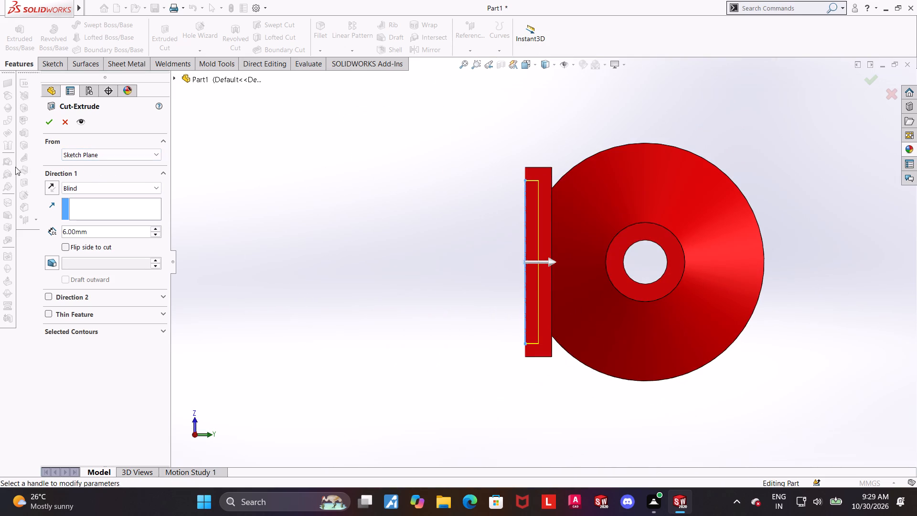
pyautogui.click(52, 122)
pyautogui.click(811, 322)
# Examine the recess in the plate's underside and the flanged hub from several angles.
pyautogui.moveTo(688, 288); pyautogui.dragTo(689, 286, button='middle')
pyautogui.scroll(1, 688, 287)
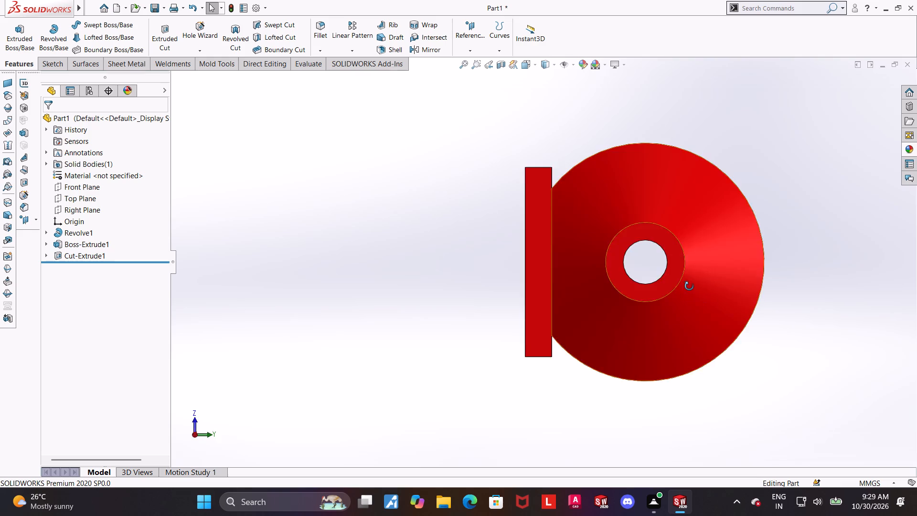
pyautogui.moveTo(689, 286); pyautogui.dragTo(771, 299, button='middle')
pyautogui.scroll(2, 776, 147)
pyautogui.scroll(-2, 730, 151)
pyautogui.moveTo(714, 151); pyautogui.dragTo(653, 223, button='middle')
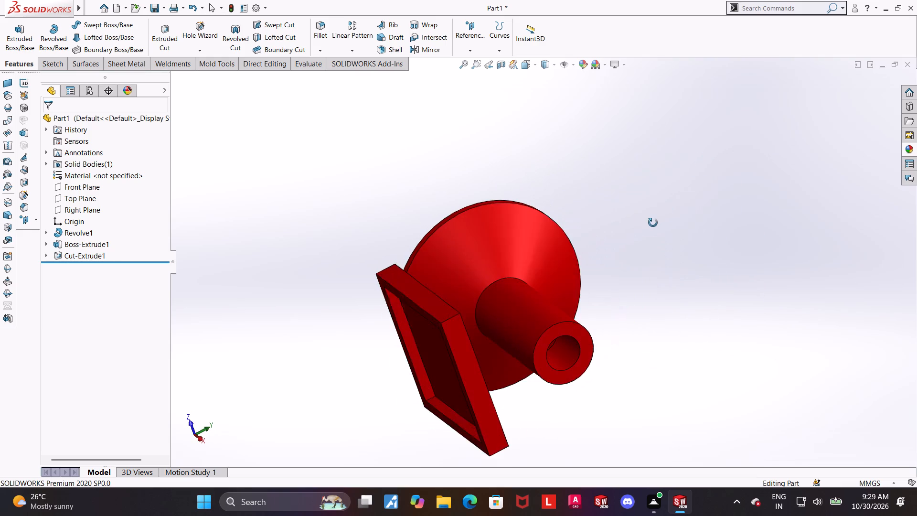
pyautogui.moveTo(653, 223); pyautogui.dragTo(643, 223, button='middle')
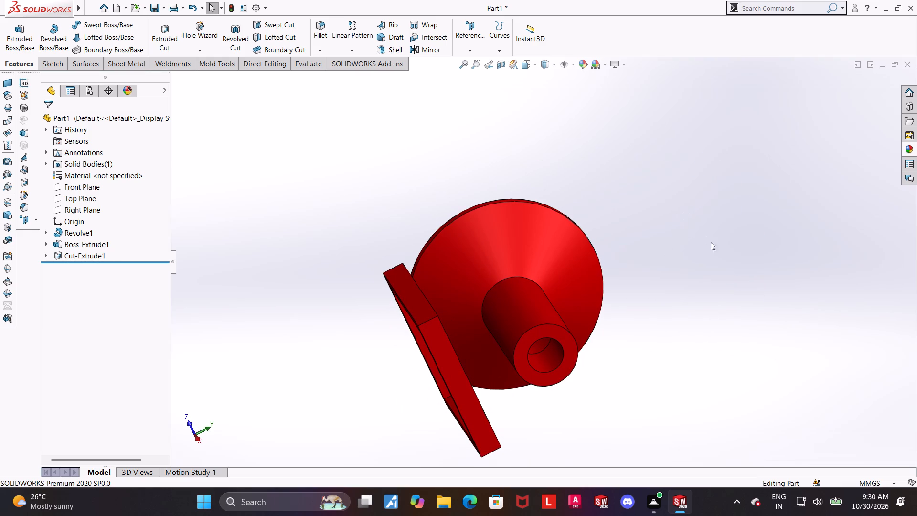
pyautogui.moveTo(646, 290); pyautogui.dragTo(667, 355, button='middle')
pyautogui.scroll(-1, 667, 355)
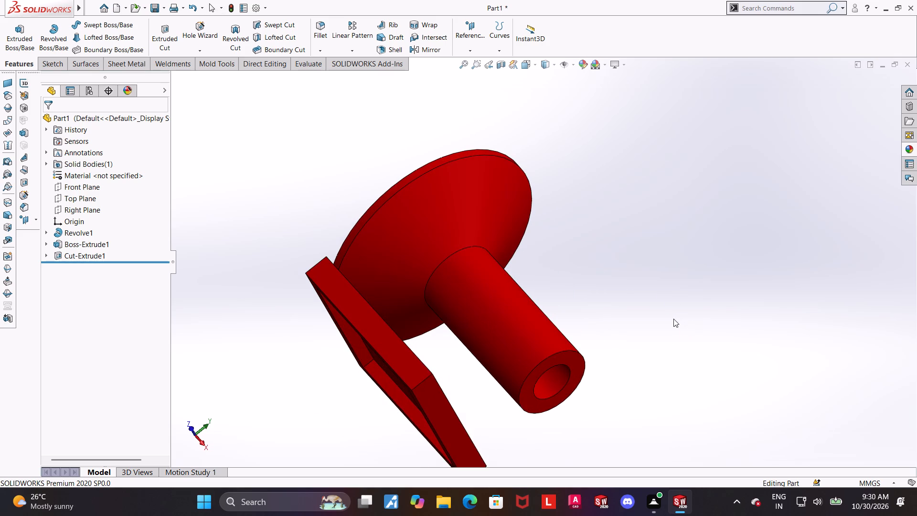
pyautogui.scroll(-2, 673, 319)
pyautogui.moveTo(665, 321); pyautogui.dragTo(645, 297, button='middle')
pyautogui.scroll(5, 645, 297)
pyautogui.scroll(-3, 506, 302)
pyautogui.moveTo(493, 305); pyautogui.dragTo(475, 313, button='middle')
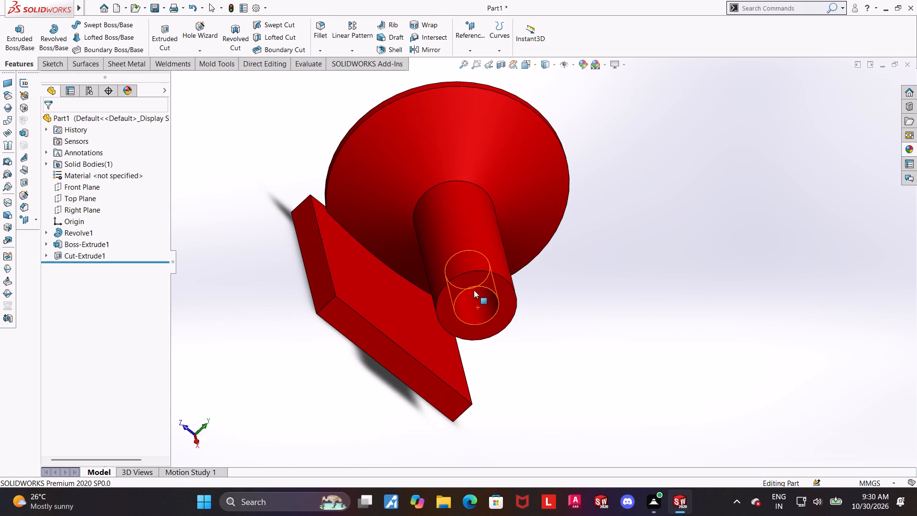
pyautogui.moveTo(491, 314); pyautogui.dragTo(619, 450, button='middle')
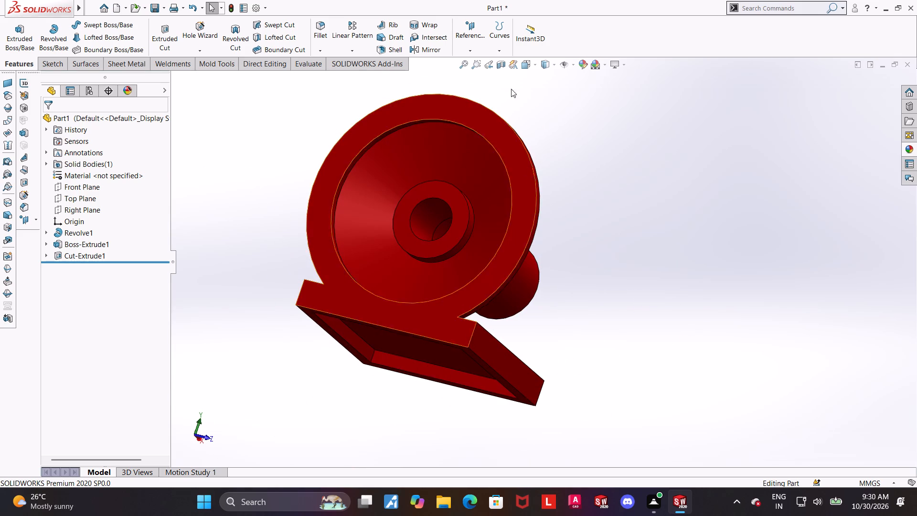
# Check the internal profile in Front view with hidden lines visible, and return to shaded display with edges.
pyautogui.click(525, 62)
pyautogui.click(501, 345)
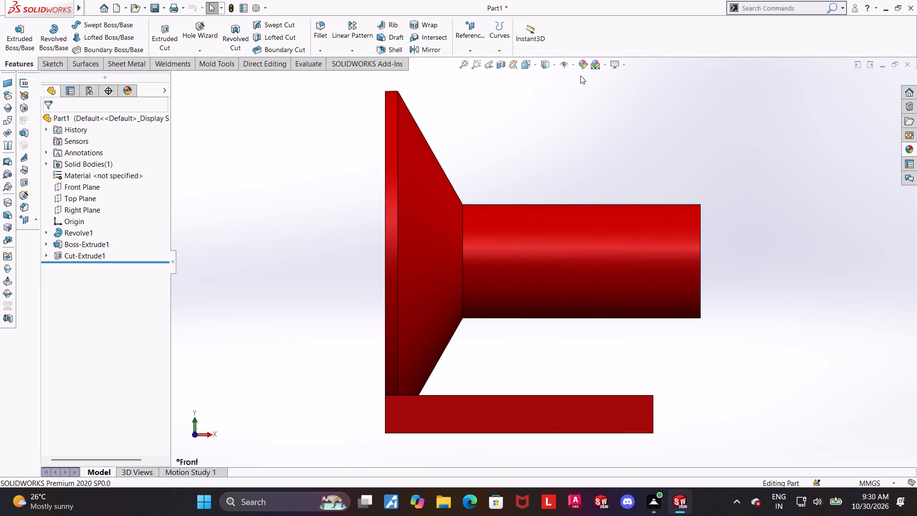
pyautogui.click(541, 58)
pyautogui.click(545, 116)
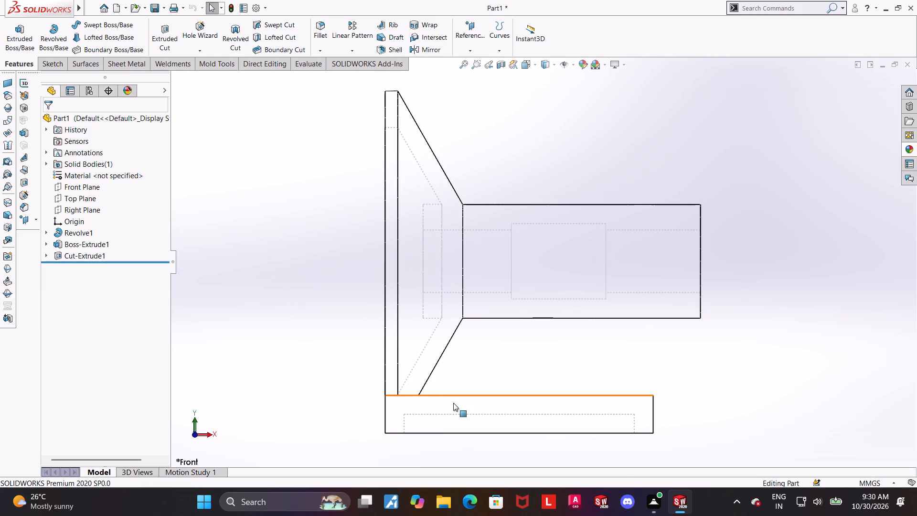
pyautogui.scroll(2, 842, 376)
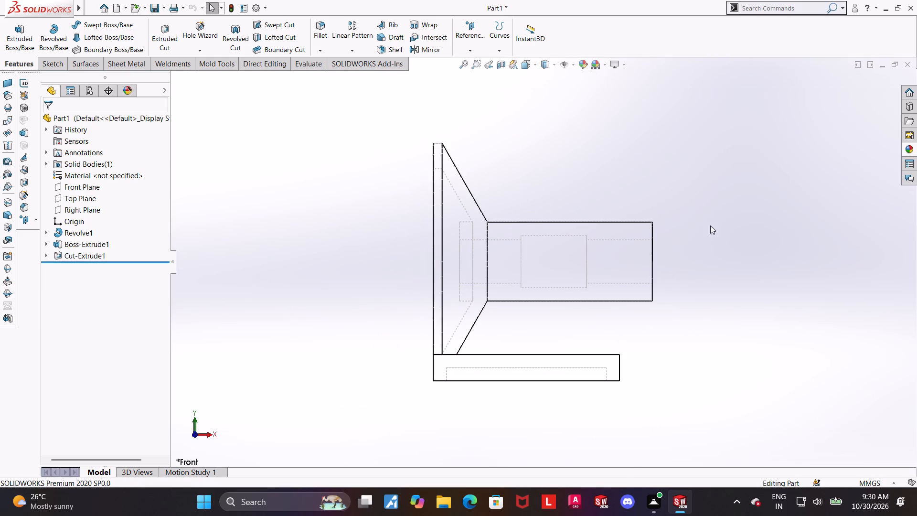
pyautogui.click(544, 61)
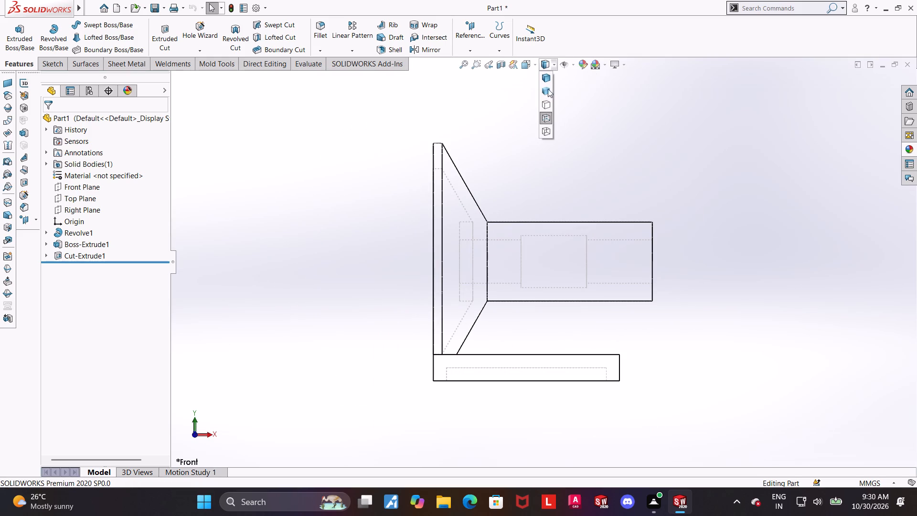
pyautogui.click(548, 83)
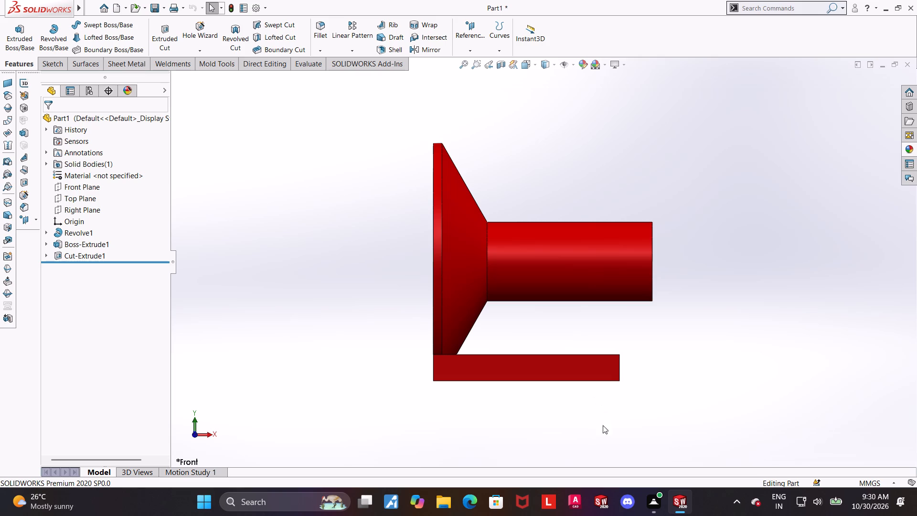
# Start a sketch on the base plate's narrow end face nearest the hub's free end, viewed face-on.
pyautogui.scroll(1, 916, 443)
pyautogui.scroll(1, 668, 366)
pyautogui.moveTo(664, 350); pyautogui.dragTo(644, 362, button='middle')
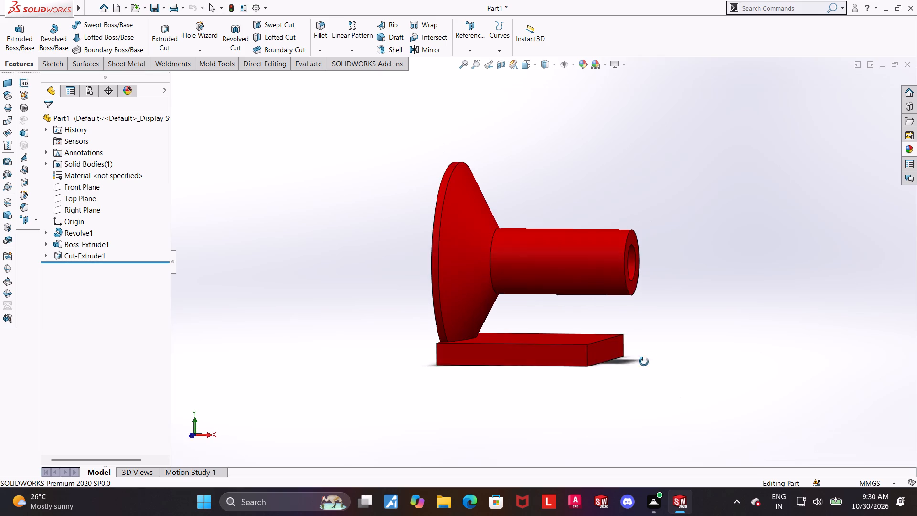
pyautogui.moveTo(644, 362); pyautogui.dragTo(638, 366, button='middle')
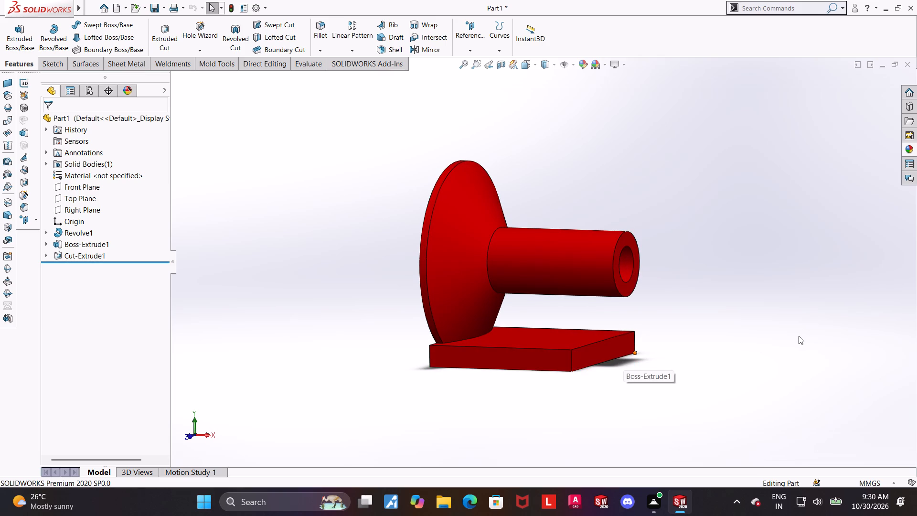
pyautogui.moveTo(693, 322); pyautogui.dragTo(670, 322, button='middle')
pyautogui.moveTo(667, 316); pyautogui.dragTo(606, 318, button='middle')
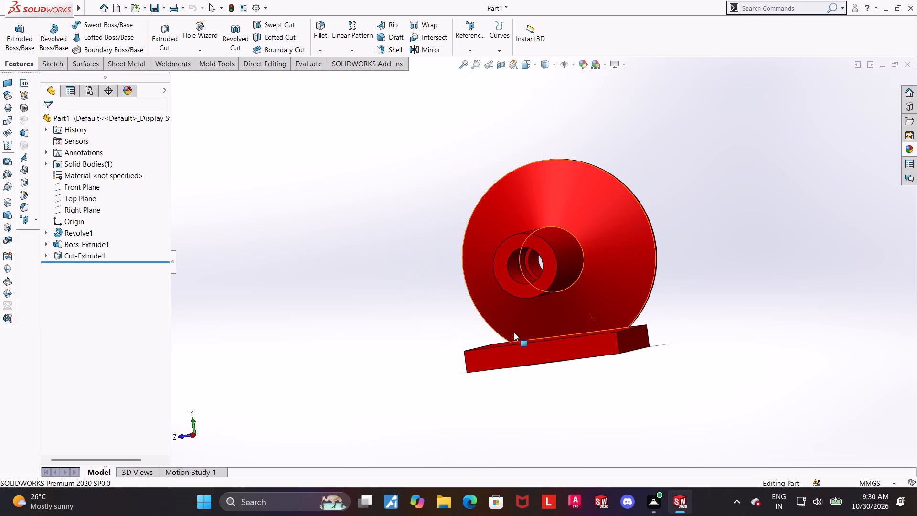
pyautogui.moveTo(565, 351); pyautogui.dragTo(577, 350, button='middle')
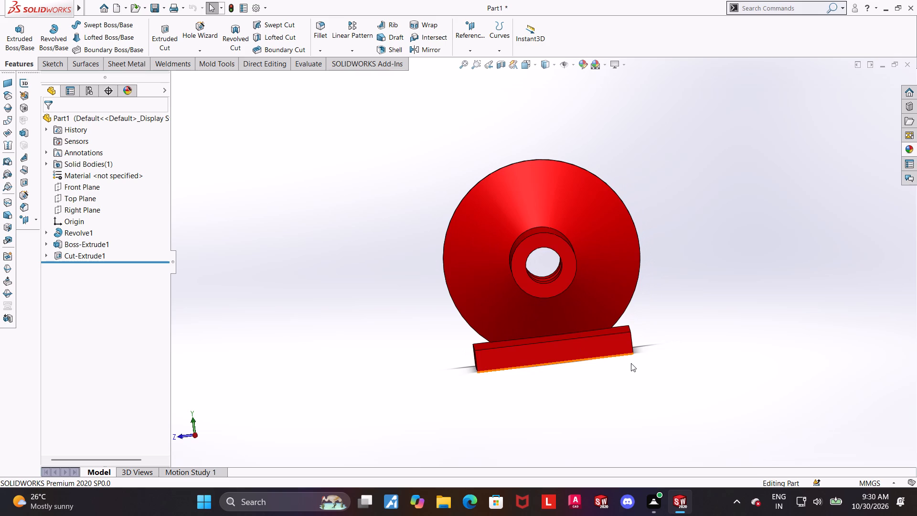
pyautogui.moveTo(634, 365); pyautogui.dragTo(641, 365, button='middle')
pyautogui.click(581, 338)
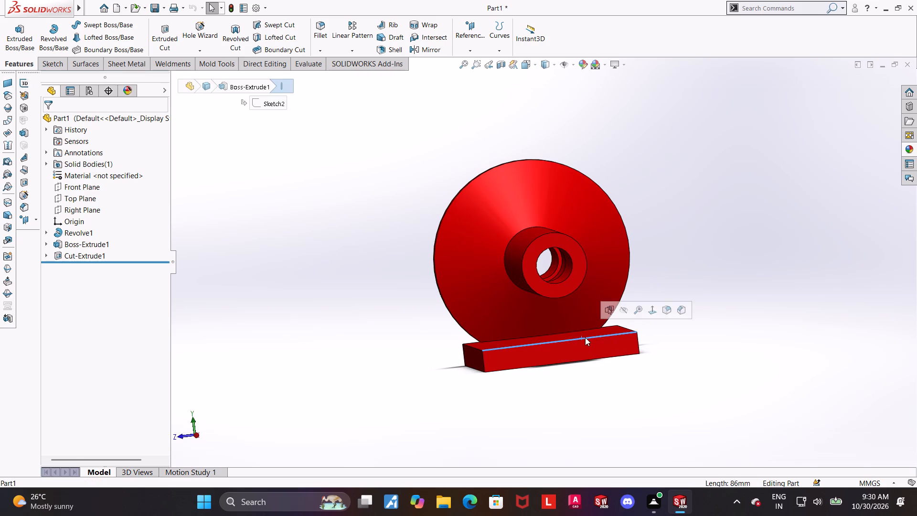
pyautogui.click(586, 346)
pyautogui.click(720, 422)
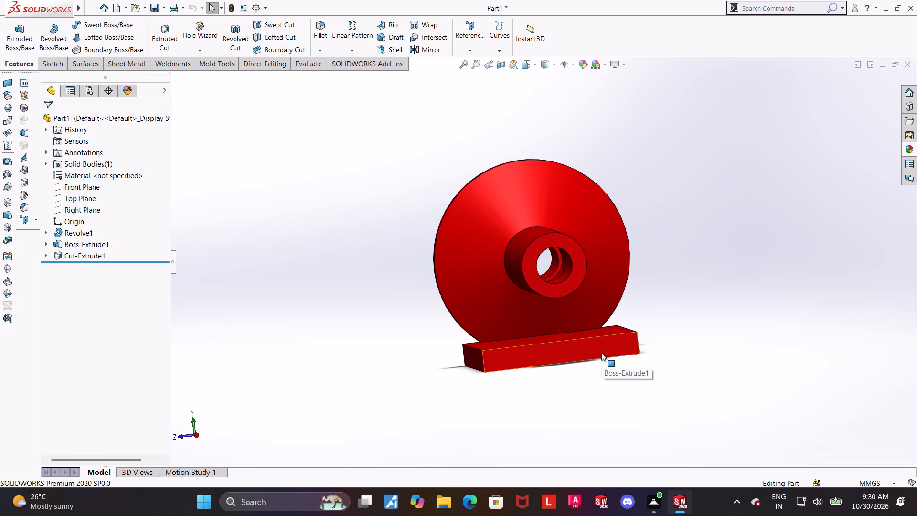
pyautogui.click(601, 352)
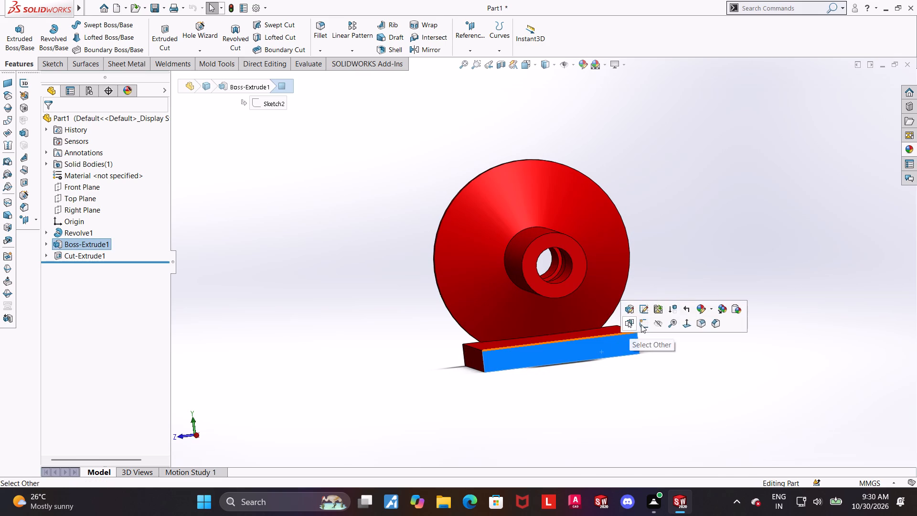
pyautogui.click(641, 324)
pyautogui.click(73, 271)
pyautogui.click(94, 260)
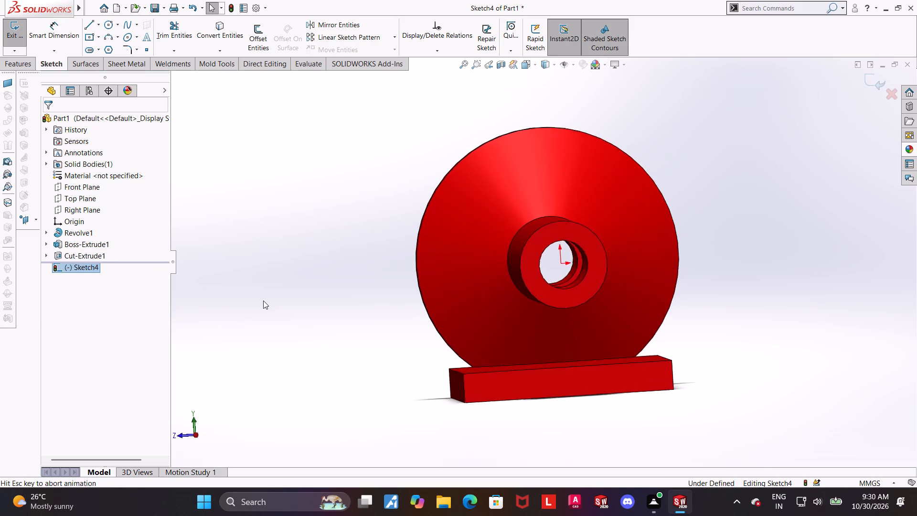
pyautogui.scroll(1, 683, 347)
pyautogui.click(828, 337)
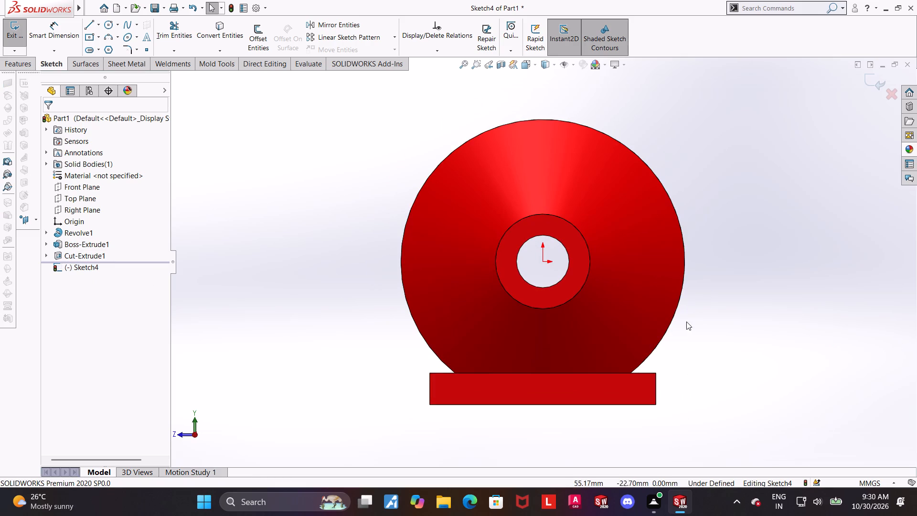
# Convert the hub tube's outer circular edge into a sketch circle.
pyautogui.scroll(-1, 685, 322)
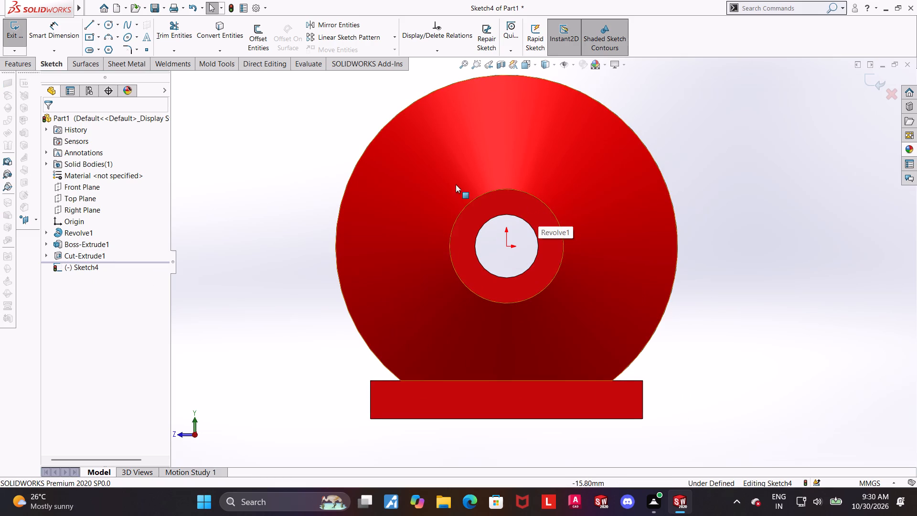
pyautogui.click(203, 27)
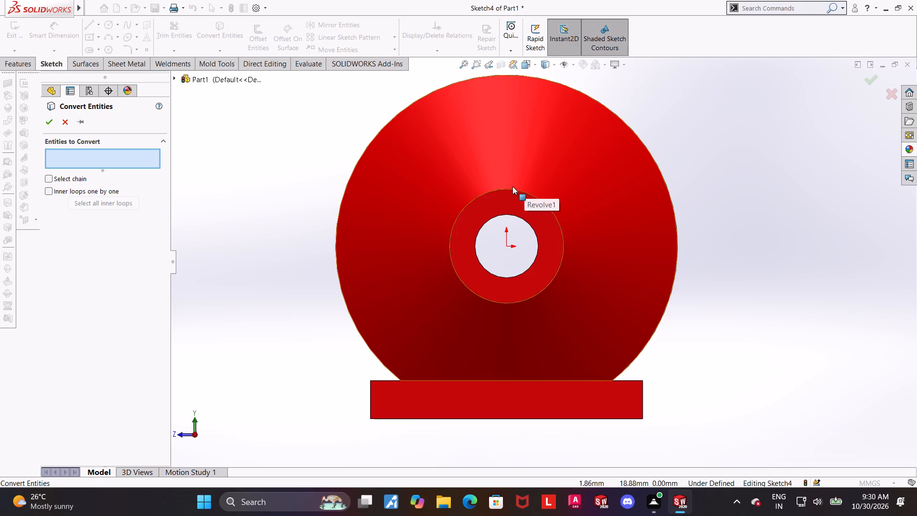
pyautogui.click(511, 189)
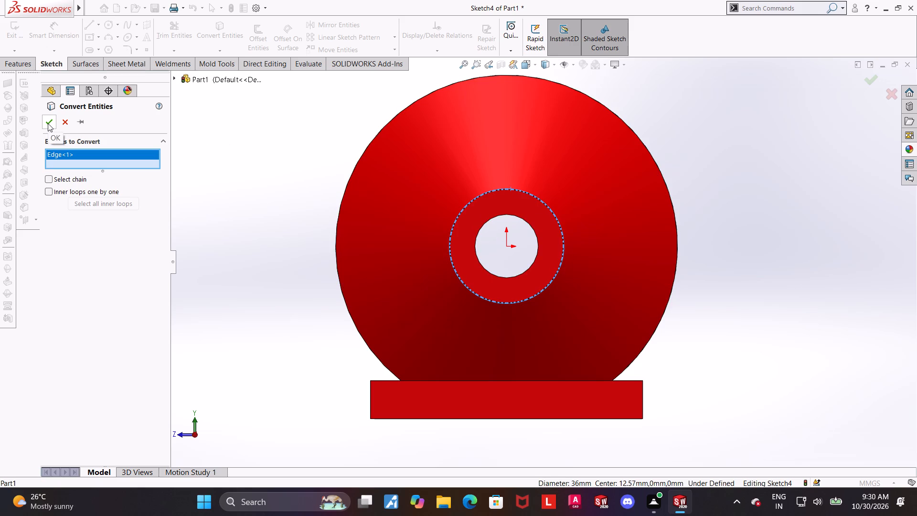
pyautogui.click(48, 123)
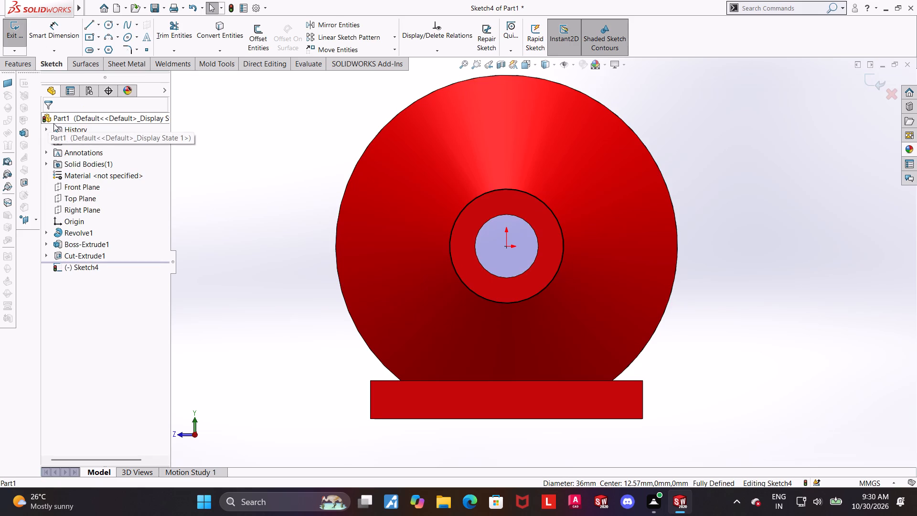
# Draw a vertical line from the converted circle's left quadrant down to the base plate's top edge.
pyautogui.scroll(1, 548, 180)
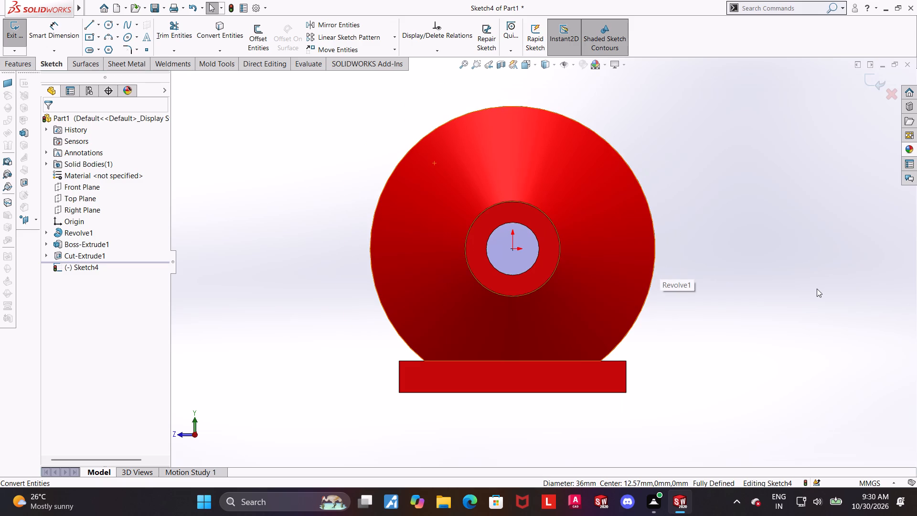
pyautogui.click(88, 28)
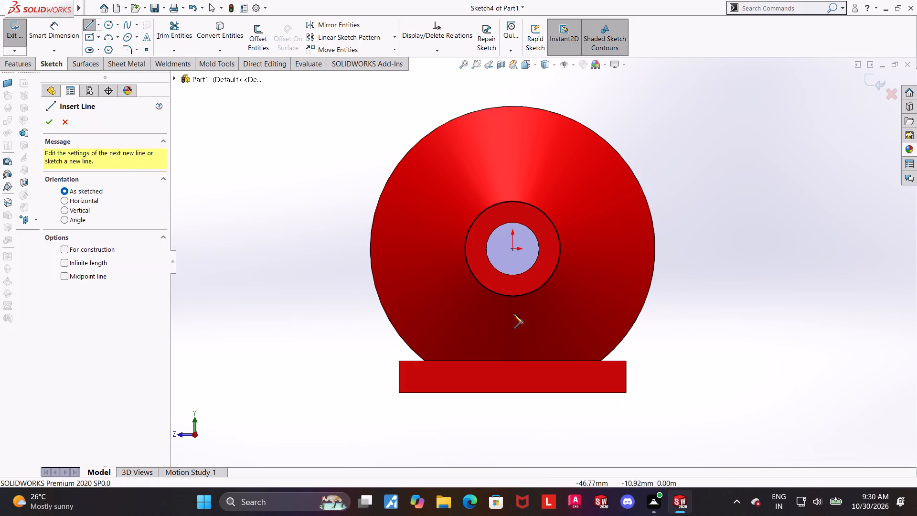
pyautogui.click(465, 249)
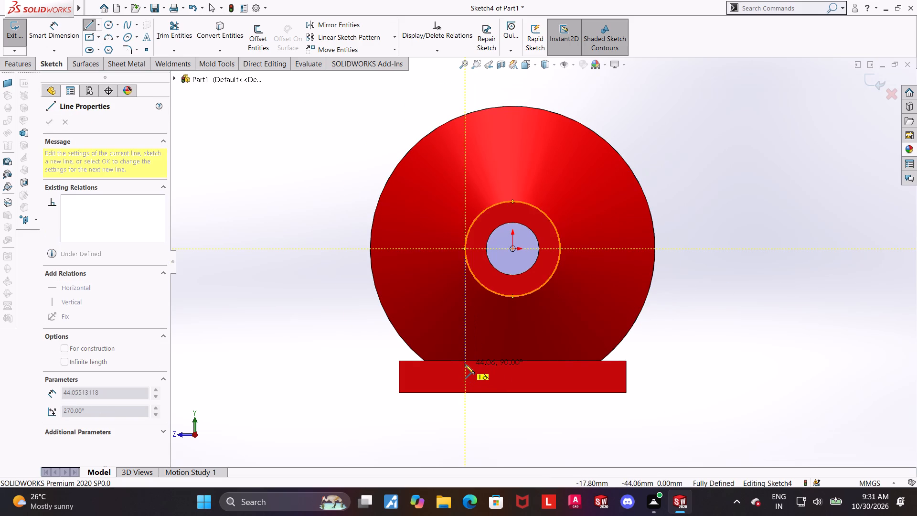
pyautogui.click(462, 361)
pyautogui.press('Escape')
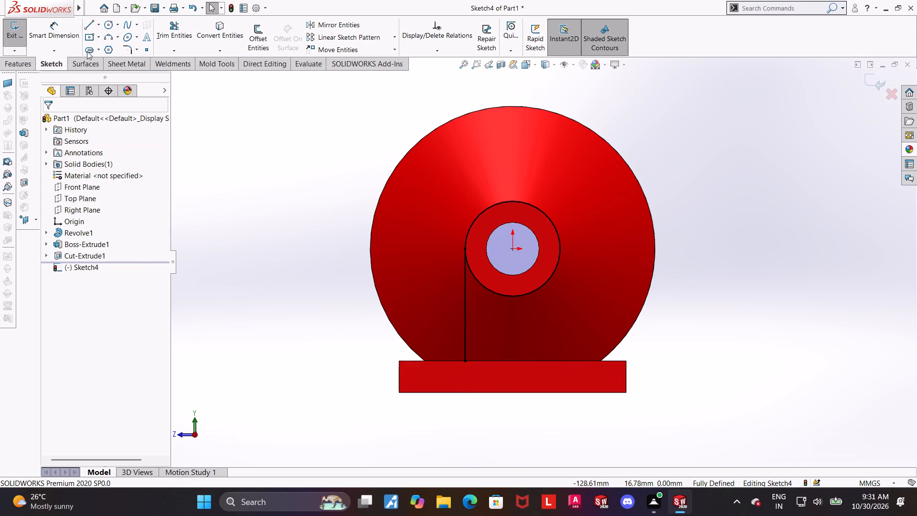
# Draw a vertical line from the circle's right quadrant to the plate's top edge, and close the profile along that edge to the other vertical line.
pyautogui.click(87, 24)
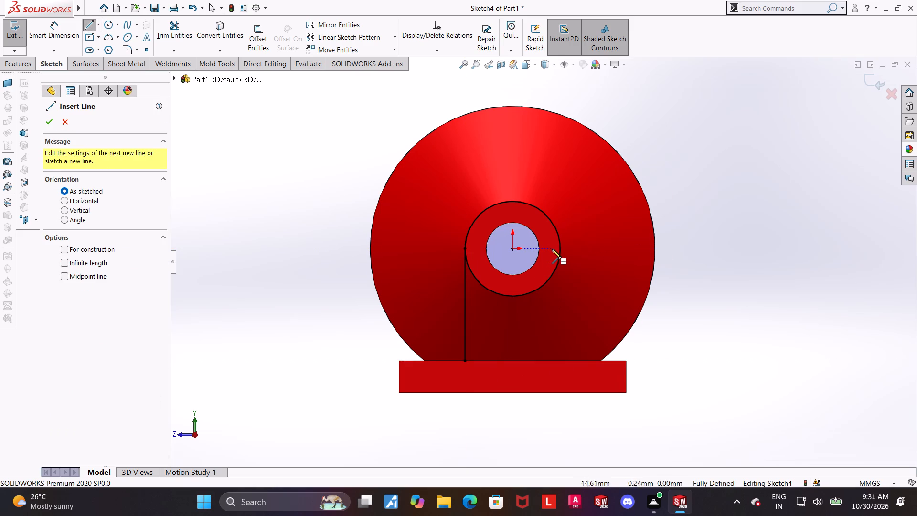
pyautogui.click(559, 248)
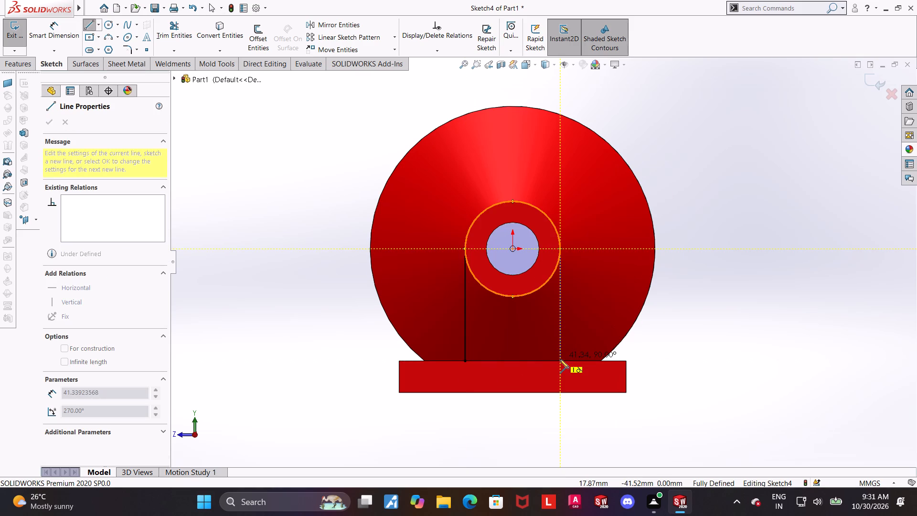
pyautogui.click(560, 362)
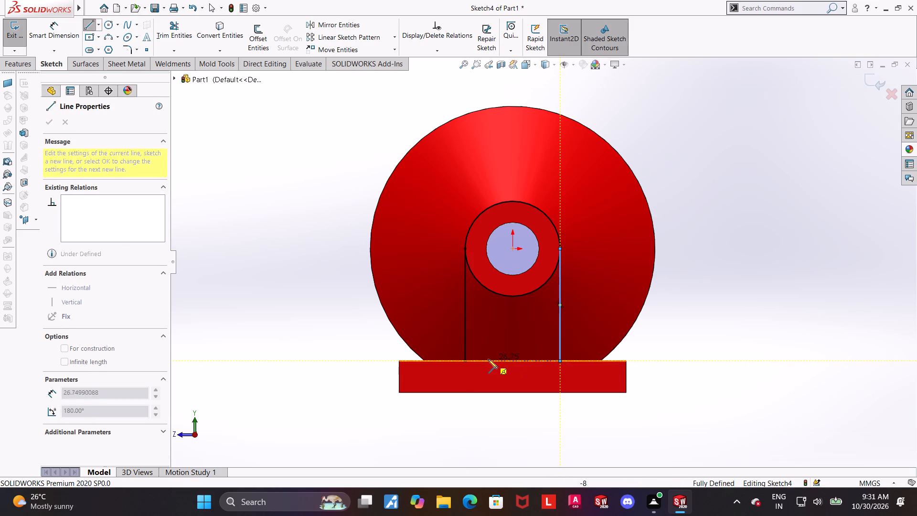
pyautogui.click(465, 361)
pyautogui.press('Escape')
pyautogui.press('Escape')
pyautogui.press('Escape')
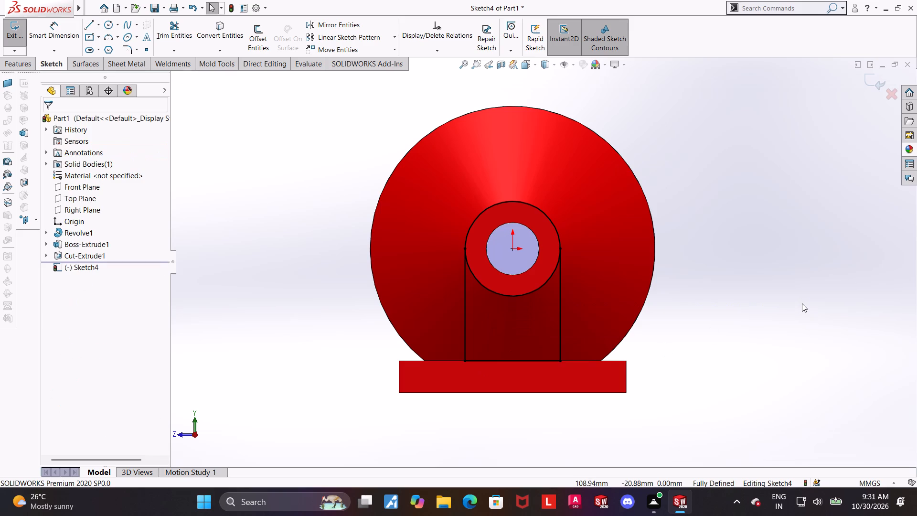
pyautogui.scroll(1, 766, 296)
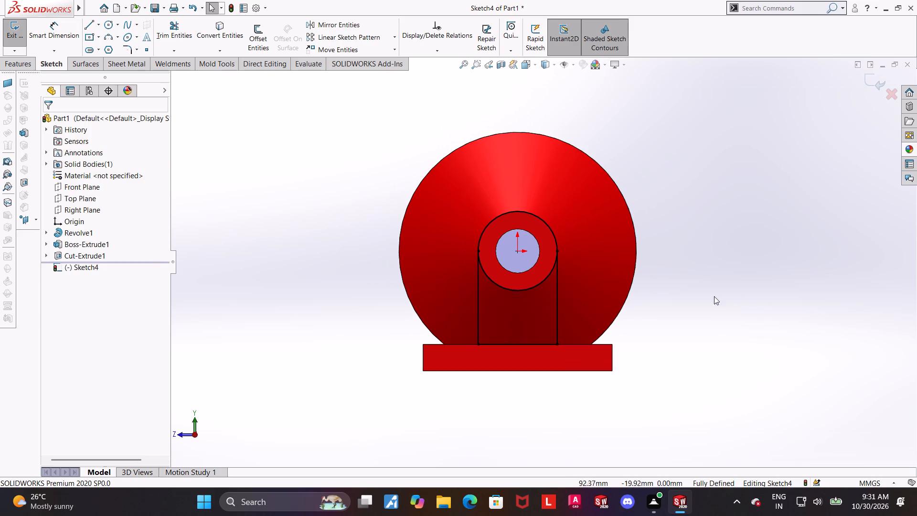
pyautogui.scroll(-2, 602, 306)
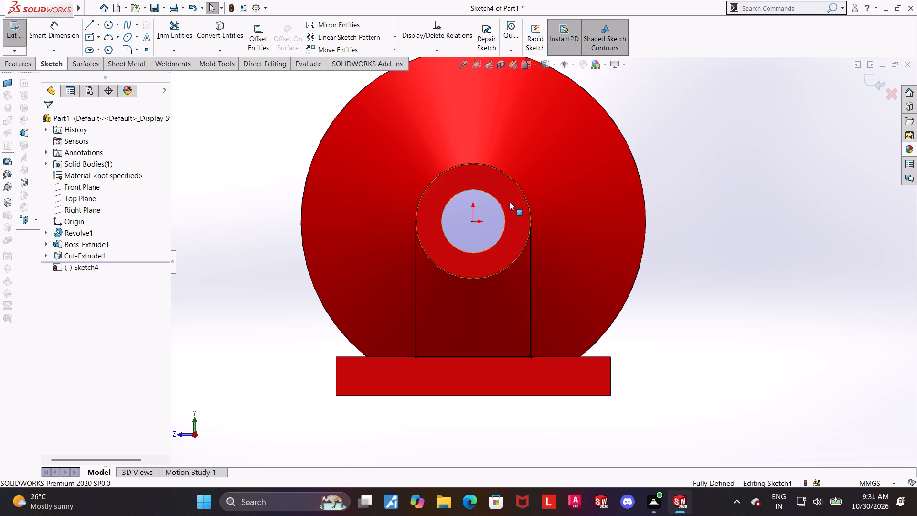
# Trim away the upper arc of the converted circle and exit the web sketch.
pyautogui.click(183, 24)
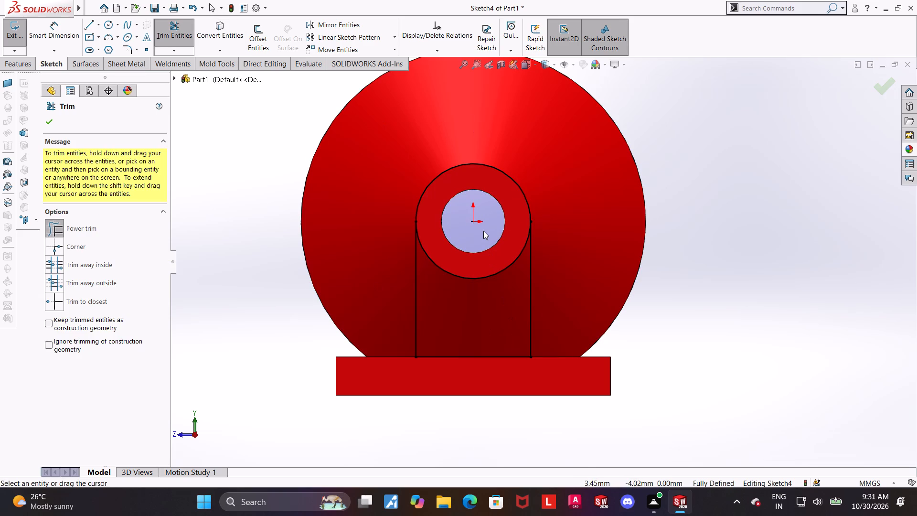
pyautogui.moveTo(493, 186); pyautogui.dragTo(489, 99)
pyautogui.moveTo(675, 215); pyautogui.dragTo(725, 220, button='middle')
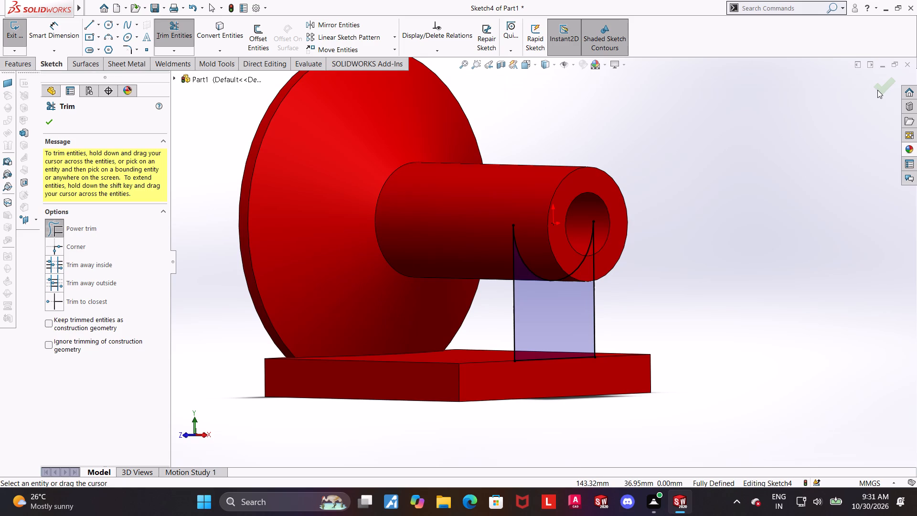
pyautogui.moveTo(704, 200); pyautogui.dragTo(722, 216, button='middle')
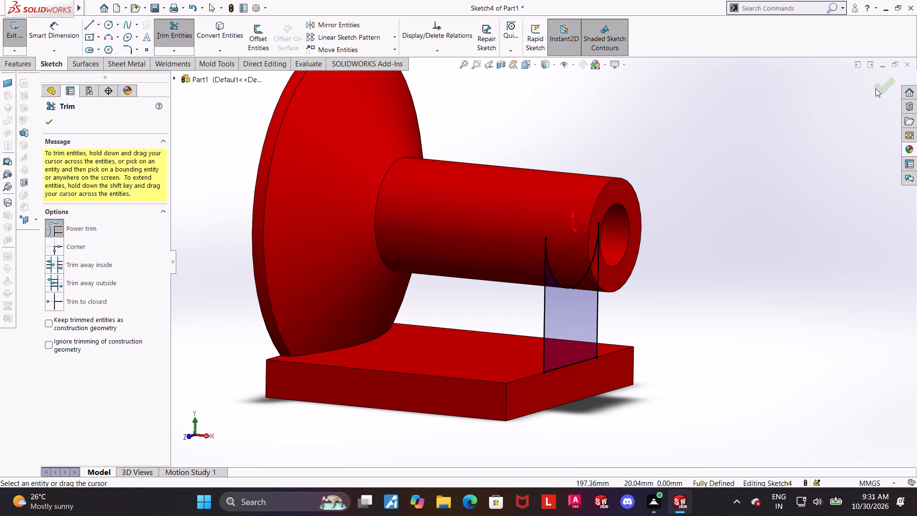
pyautogui.click(876, 88)
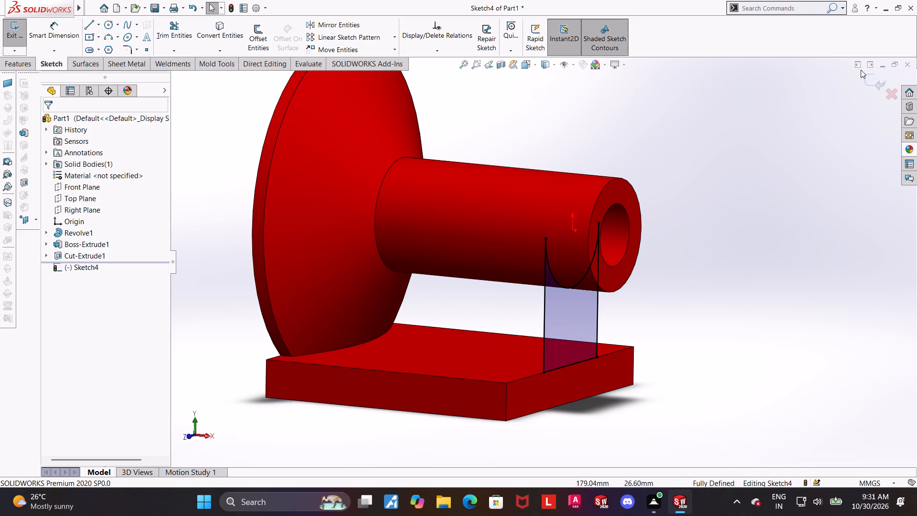
pyautogui.click(862, 81)
pyautogui.click(867, 82)
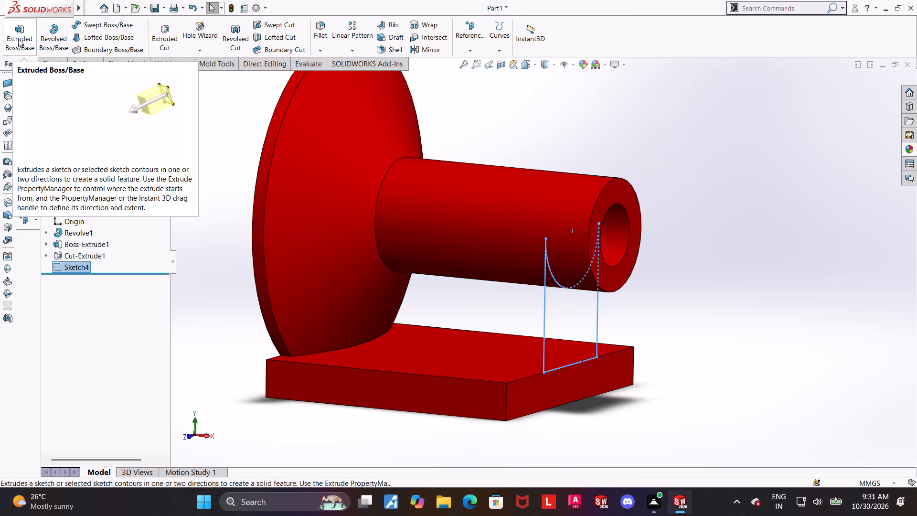
# Extrude the web profile 6 mm blind with merged result, reversed so it runs inward over the base plate toward the flange.
pyautogui.click(18, 39)
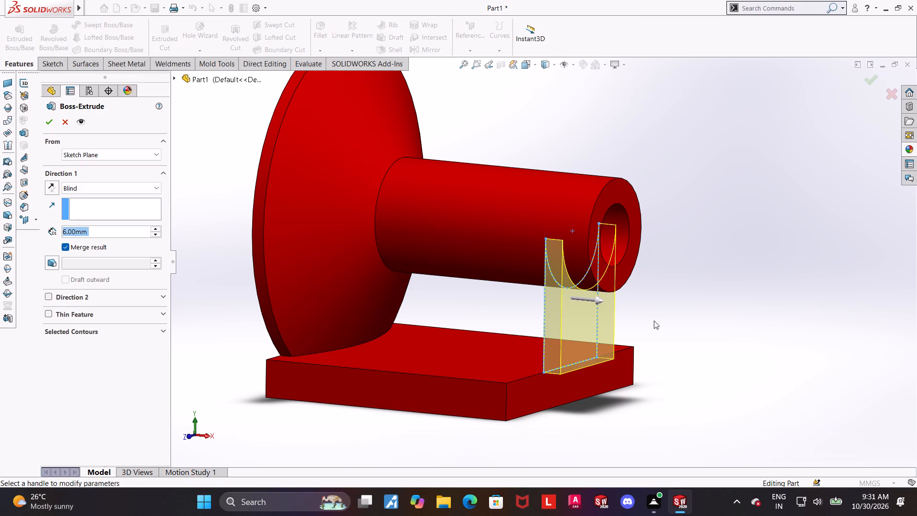
pyautogui.moveTo(654, 320); pyautogui.dragTo(688, 334, button='middle')
pyautogui.moveTo(553, 293); pyautogui.dragTo(535, 292, button='middle')
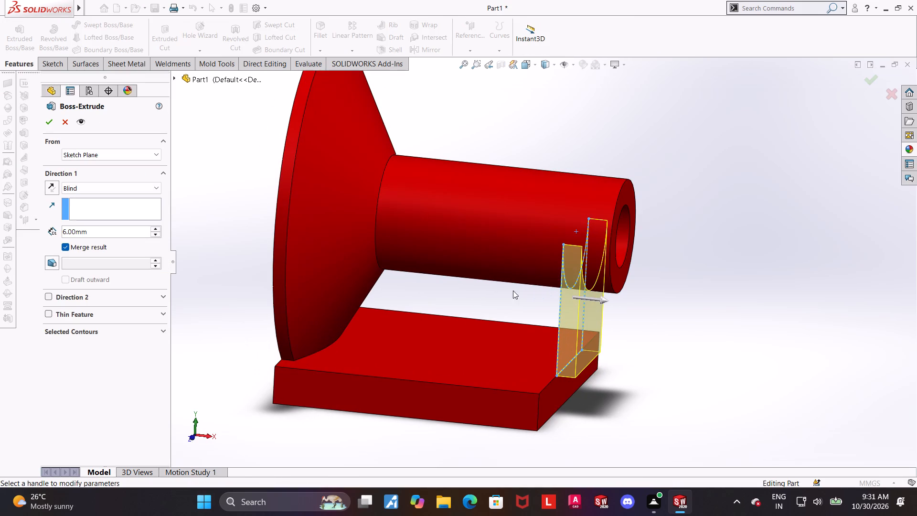
pyautogui.click(49, 182)
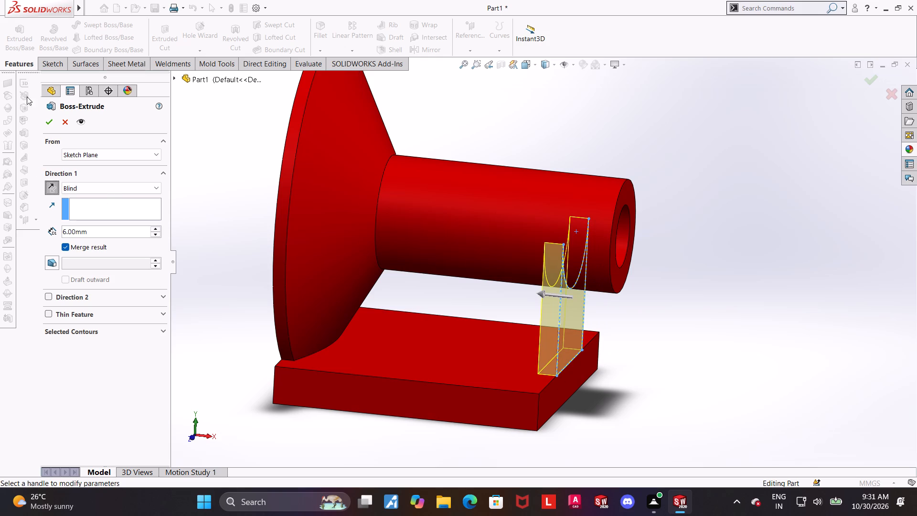
pyautogui.click(47, 117)
pyautogui.click(672, 314)
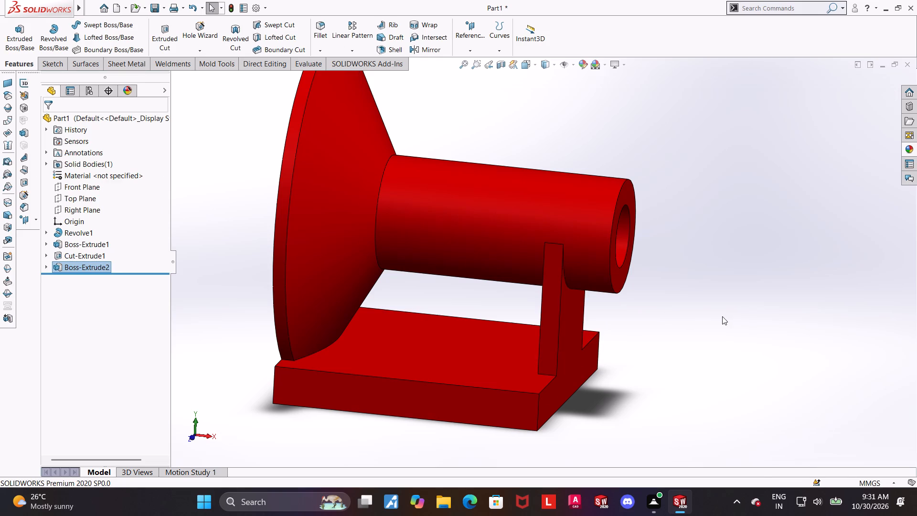
# Start a sketch on the Front Plane, viewed face-on.
pyautogui.moveTo(722, 316); pyautogui.dragTo(644, 298, button='middle')
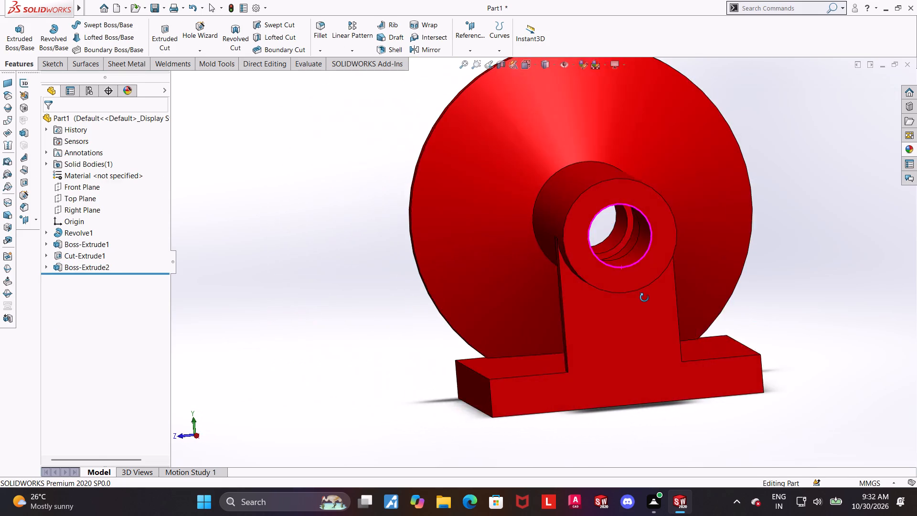
pyautogui.moveTo(644, 298); pyautogui.dragTo(640, 299, button='middle')
pyautogui.scroll(1, 752, 260)
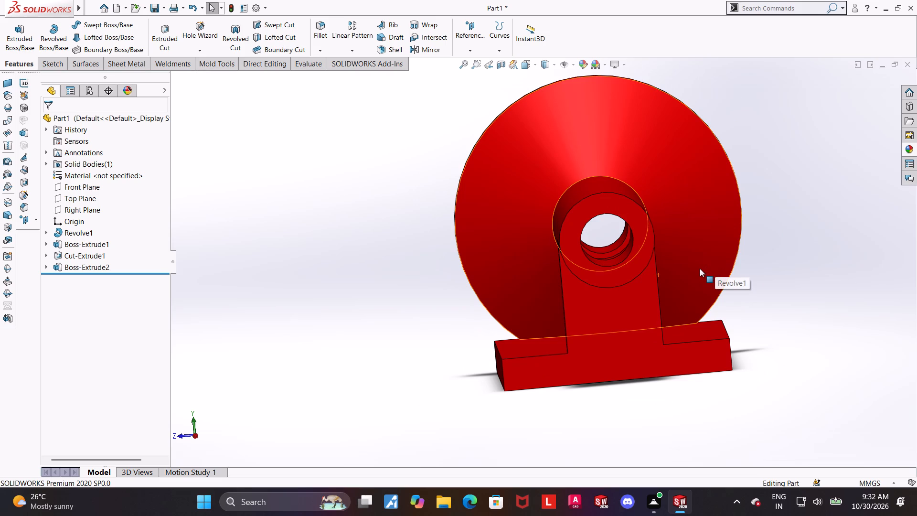
pyautogui.moveTo(700, 269); pyautogui.dragTo(715, 270, button='middle')
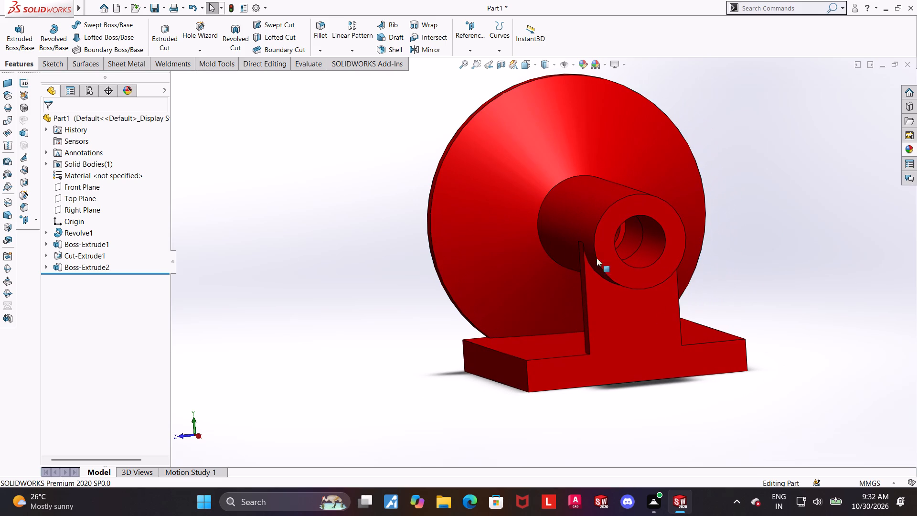
pyautogui.click(70, 187)
pyautogui.click(77, 176)
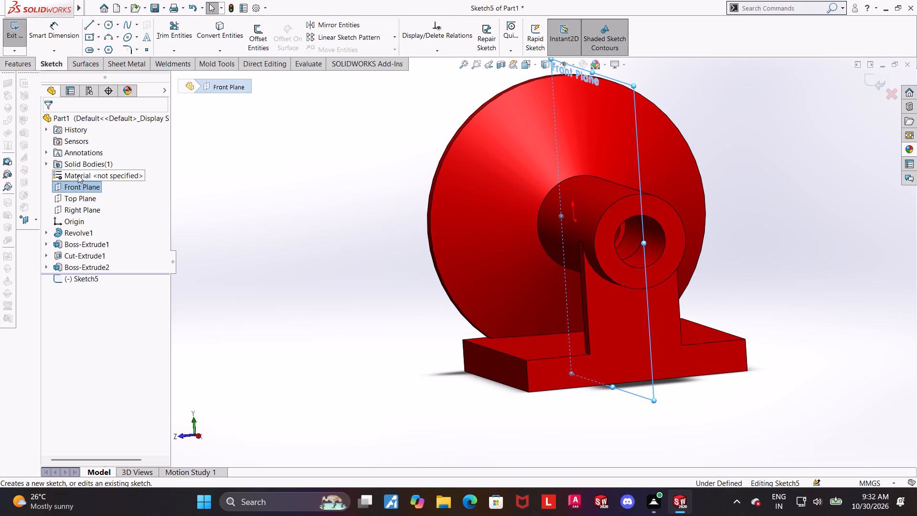
pyautogui.click(59, 281)
pyautogui.click(81, 271)
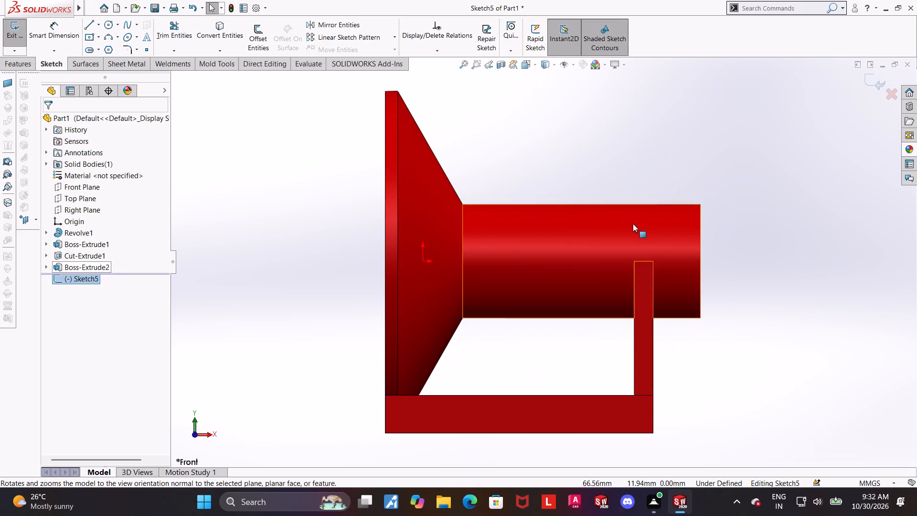
# Draw a horizontal line about 67 mm long on the plate's top edge from the cone's foot to the web's inner face, and exit the sketch.
pyautogui.scroll(1, 631, 229)
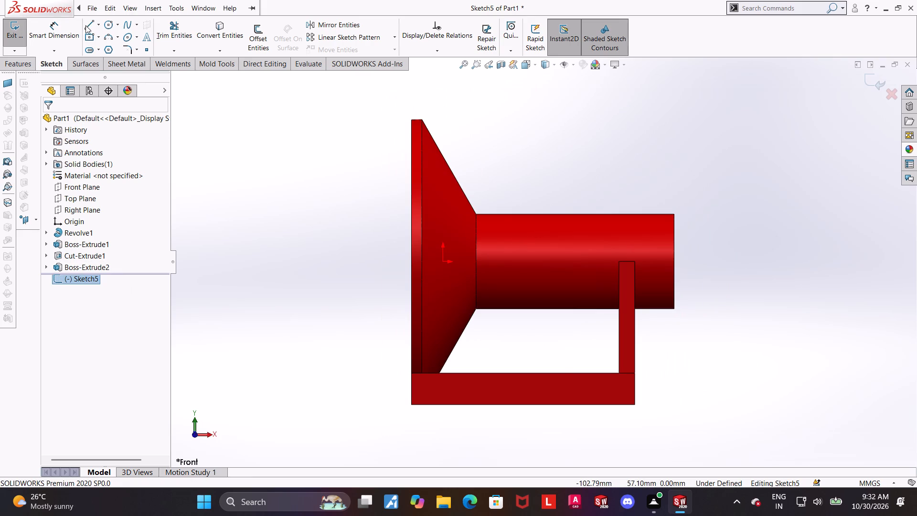
pyautogui.click(85, 26)
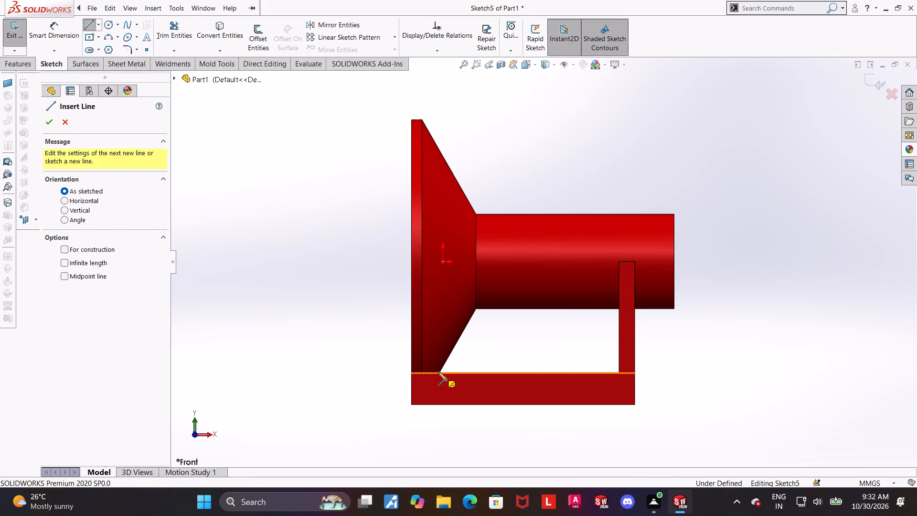
pyautogui.scroll(-3, 542, 325)
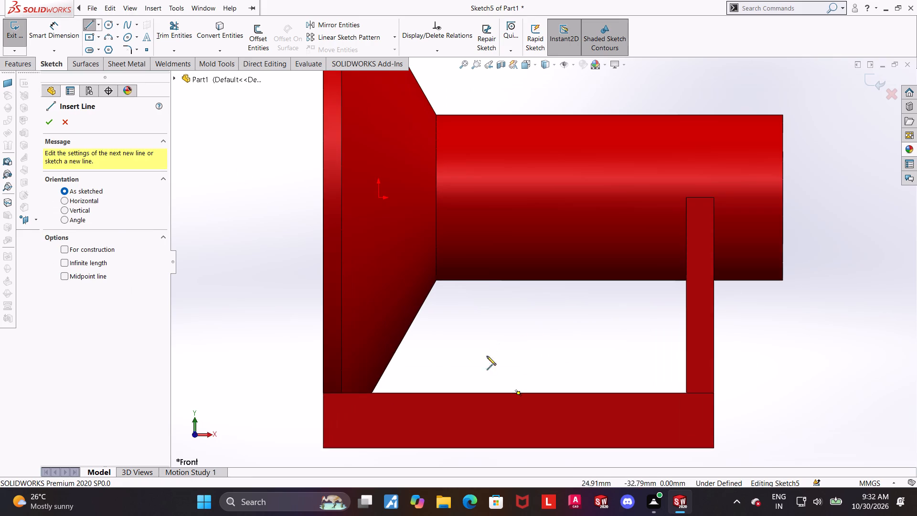
pyautogui.click(371, 393)
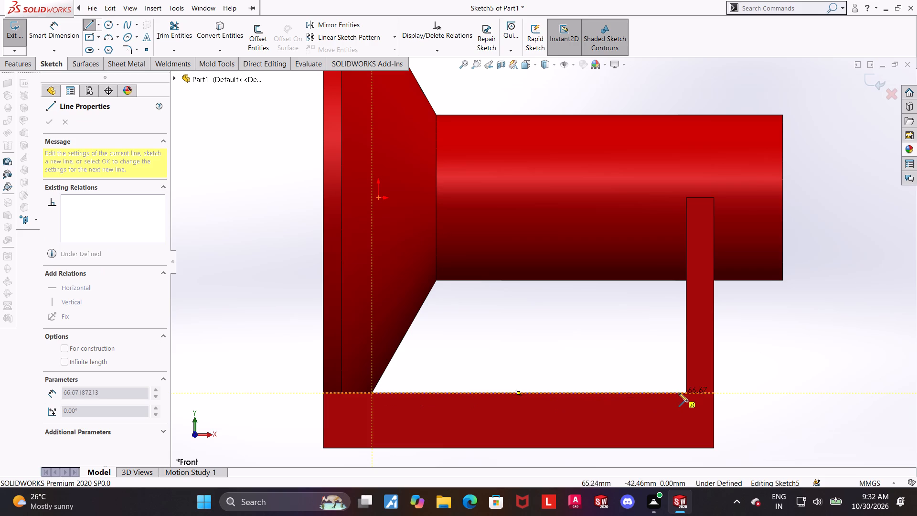
pyautogui.click(685, 393)
pyautogui.press('Escape')
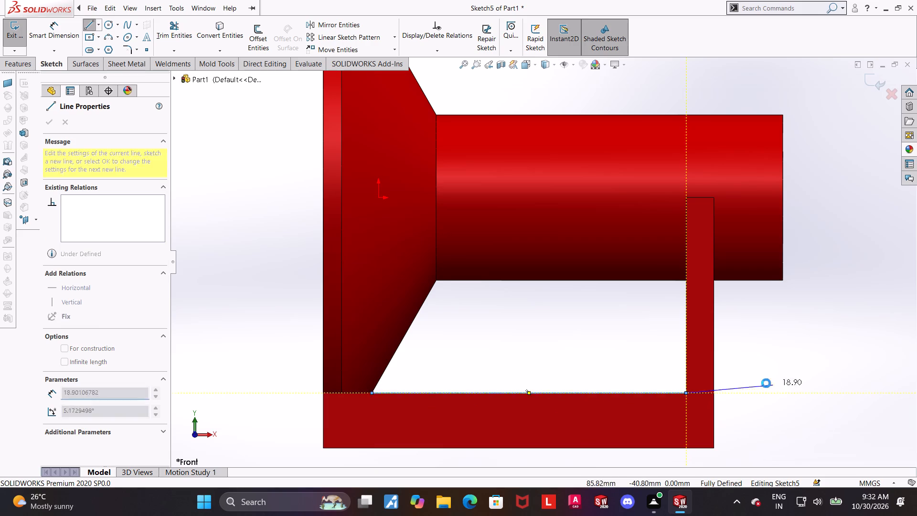
pyautogui.press('Escape')
pyautogui.moveTo(373, 394); pyautogui.dragTo(342, 391)
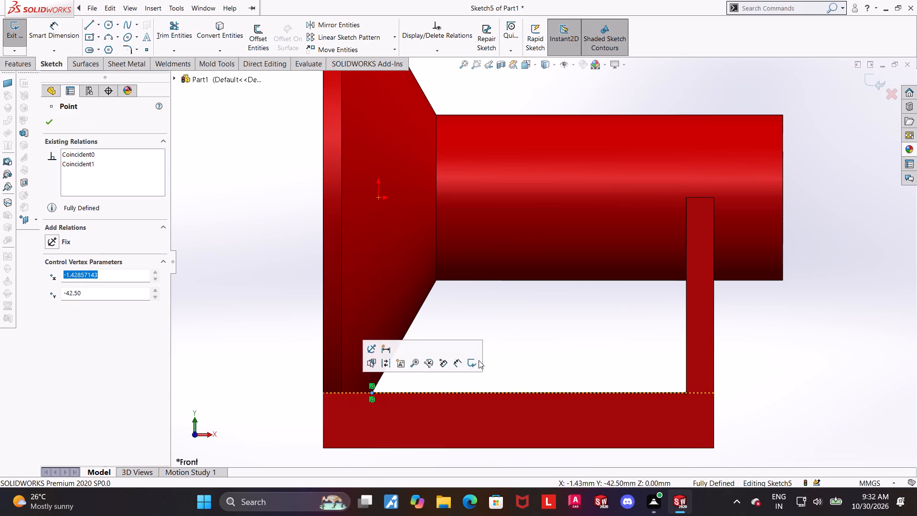
pyautogui.click(579, 343)
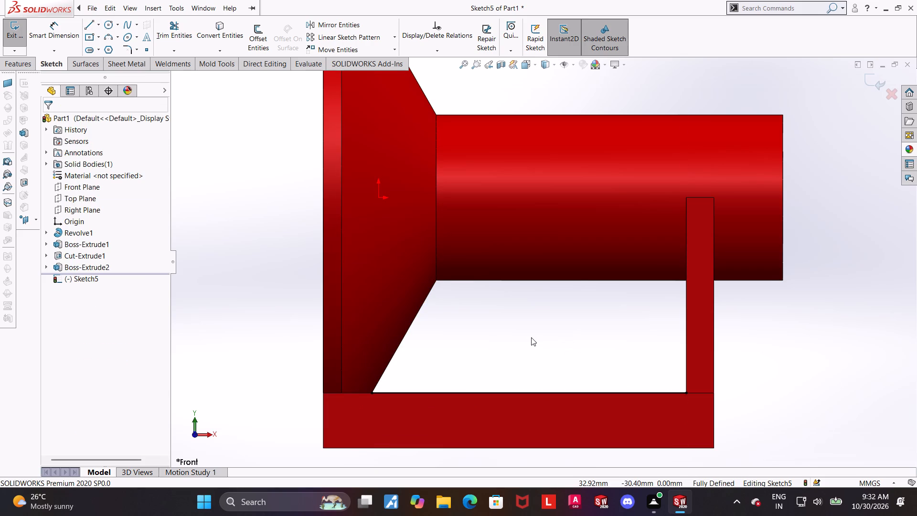
pyautogui.moveTo(583, 285); pyautogui.dragTo(578, 311, button='middle')
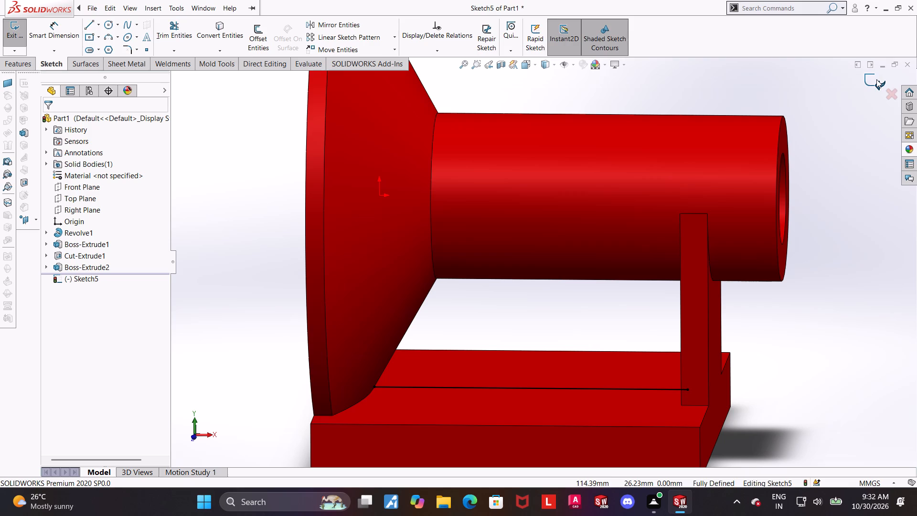
pyautogui.click(876, 79)
# Create a 6 mm thick rib from the line, thickened on both sides, with the material side flipped up toward the hub tube.
pyautogui.click(385, 28)
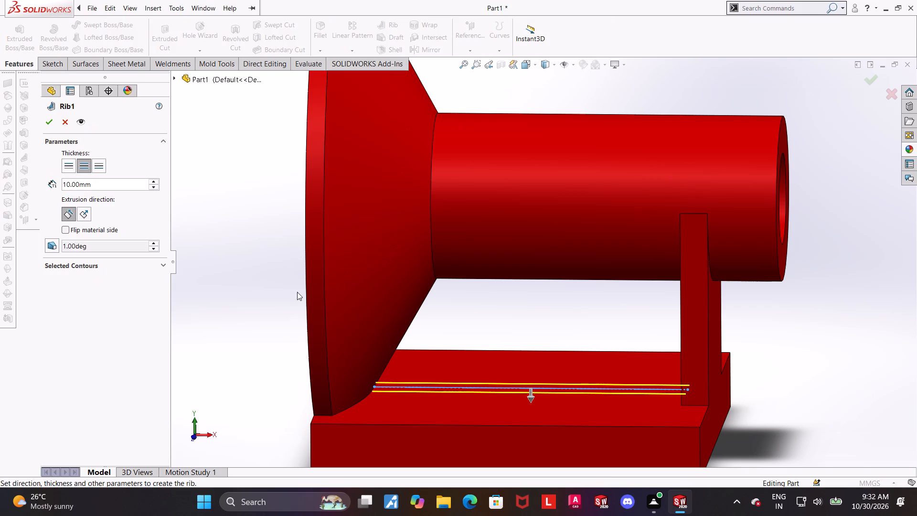
pyautogui.click(65, 231)
pyautogui.click(104, 181)
pyautogui.moveTo(109, 183); pyautogui.dragTo(0, 181)
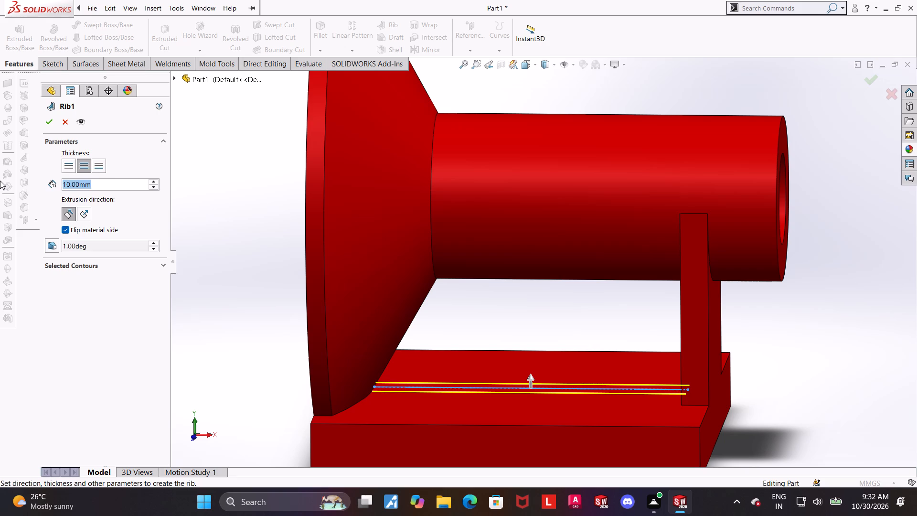
pyautogui.press('6')
pyautogui.press('Return')
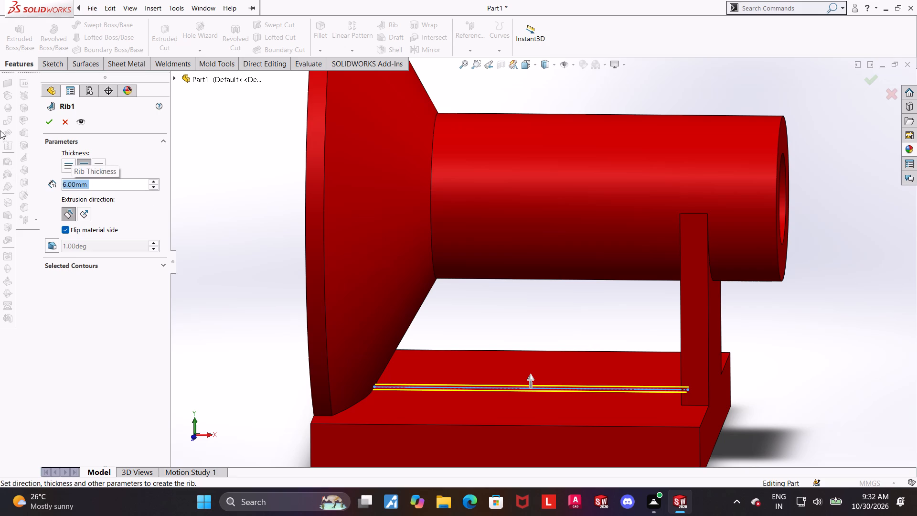
pyautogui.click(47, 120)
pyautogui.click(848, 344)
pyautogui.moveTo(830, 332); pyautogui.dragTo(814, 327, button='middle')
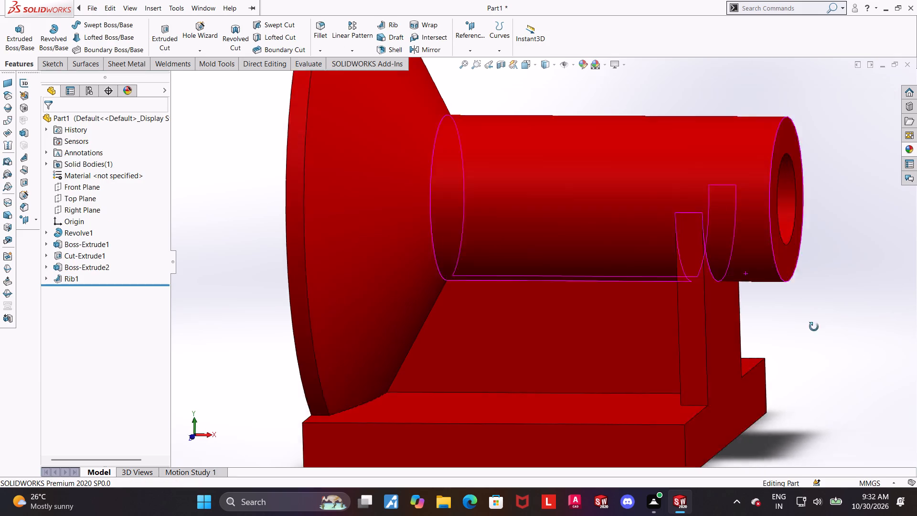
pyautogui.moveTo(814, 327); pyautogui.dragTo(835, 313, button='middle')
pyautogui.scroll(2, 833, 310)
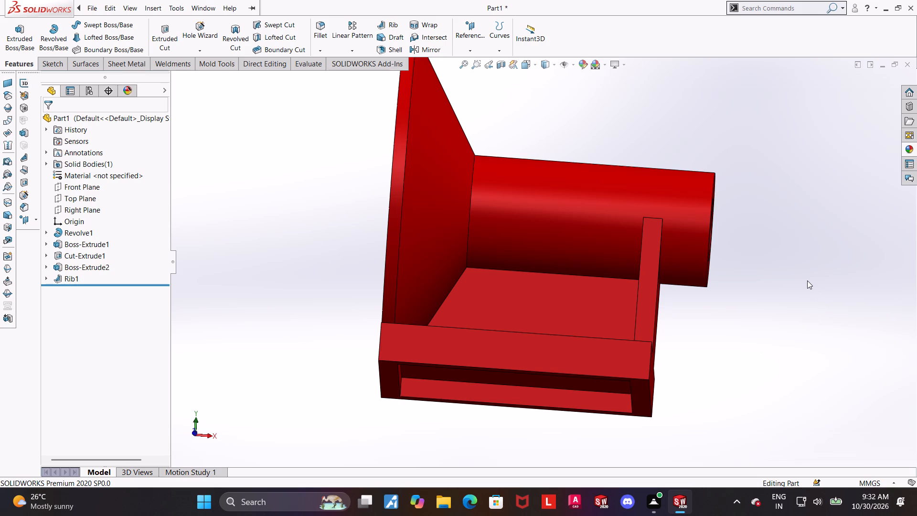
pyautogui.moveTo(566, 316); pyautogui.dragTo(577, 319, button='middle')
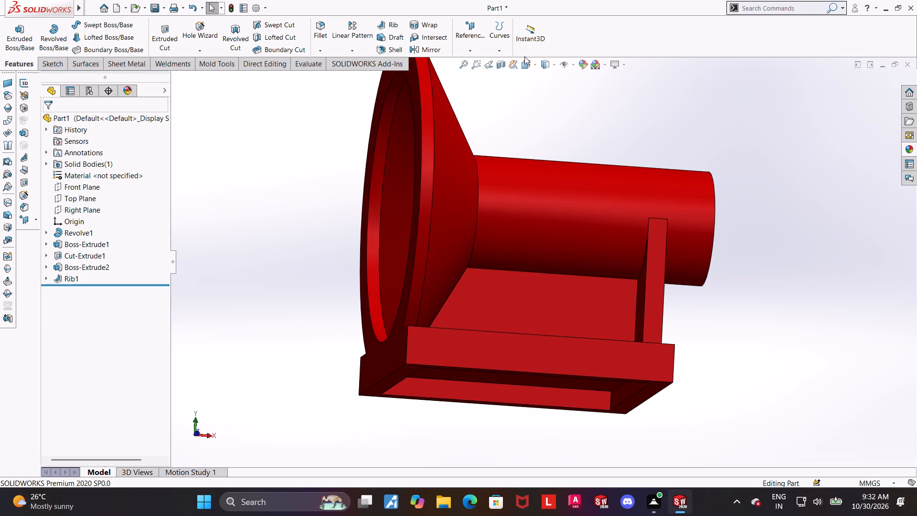
# Examine the model's hidden edges in wireframe from an orbited view, and restore the shaded display with edges.
pyautogui.click(525, 66)
pyautogui.click(435, 316)
pyautogui.moveTo(507, 300); pyautogui.dragTo(534, 319, button='middle')
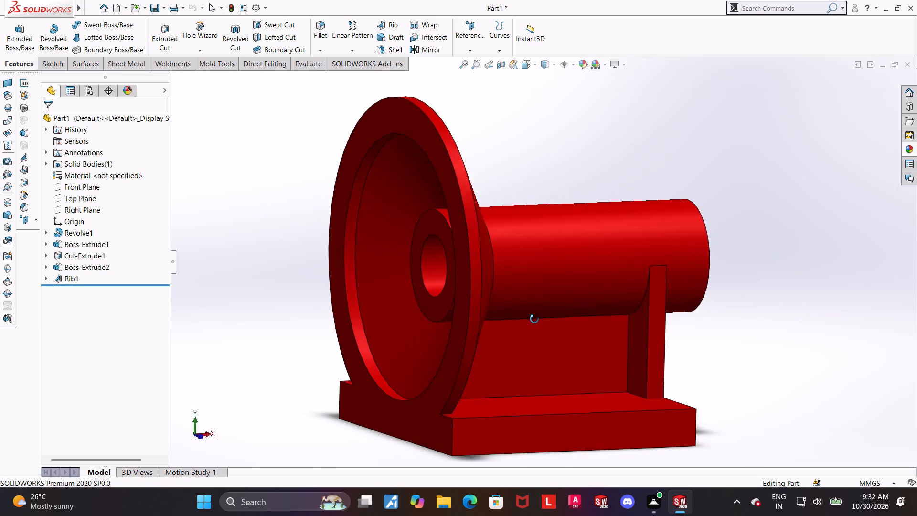
pyautogui.moveTo(534, 319); pyautogui.dragTo(551, 333, button='middle')
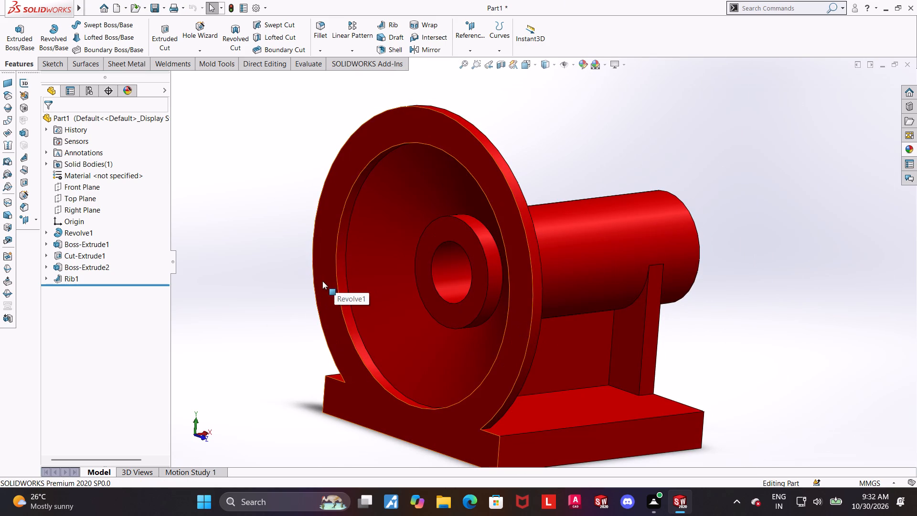
pyautogui.click(550, 70)
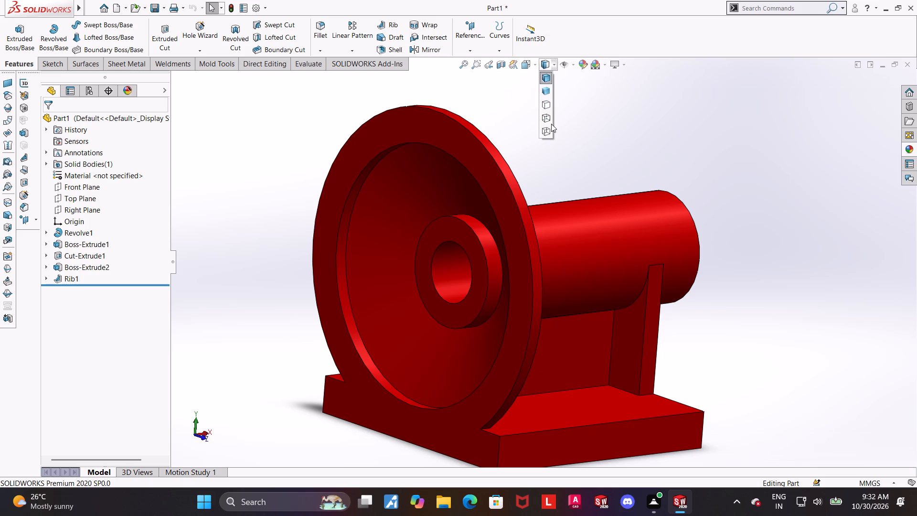
pyautogui.click(551, 129)
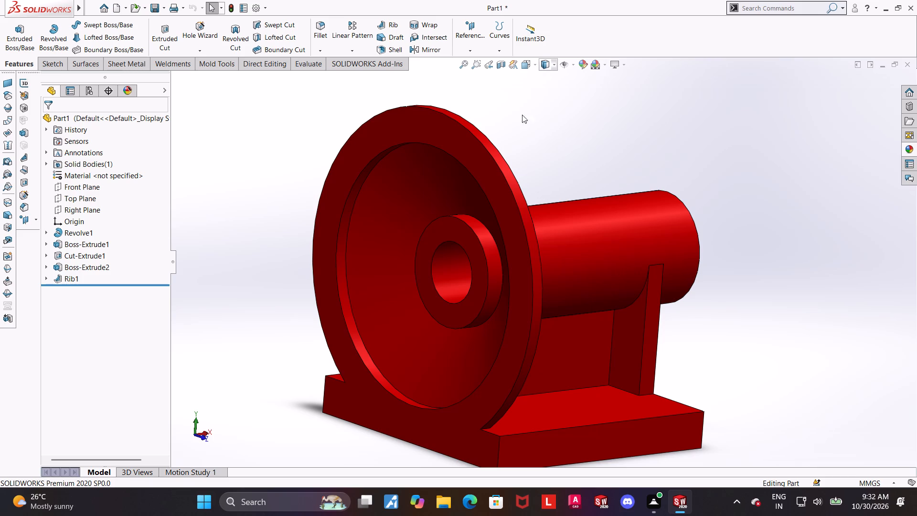
pyautogui.scroll(1, 530, 113)
pyautogui.scroll(-1, 722, 99)
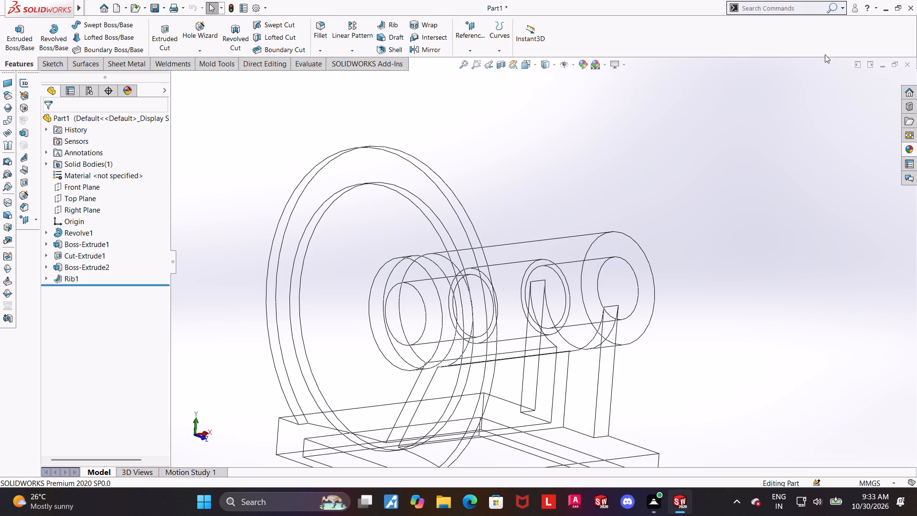
pyautogui.scroll(3, 603, 95)
pyautogui.scroll(-2, 475, 311)
pyautogui.click(547, 59)
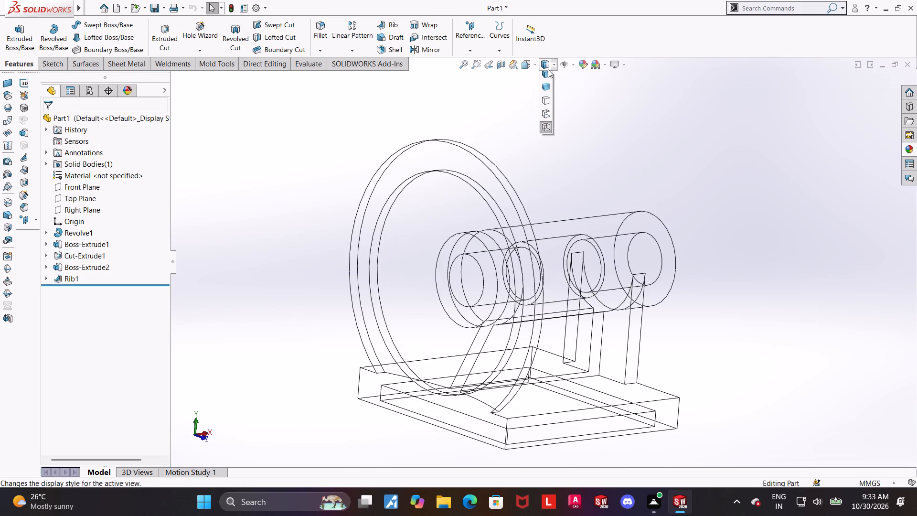
pyautogui.click(548, 84)
# Try to measure the large flange's outer rim and the stepped surface on its open front side.
pyautogui.click(312, 62)
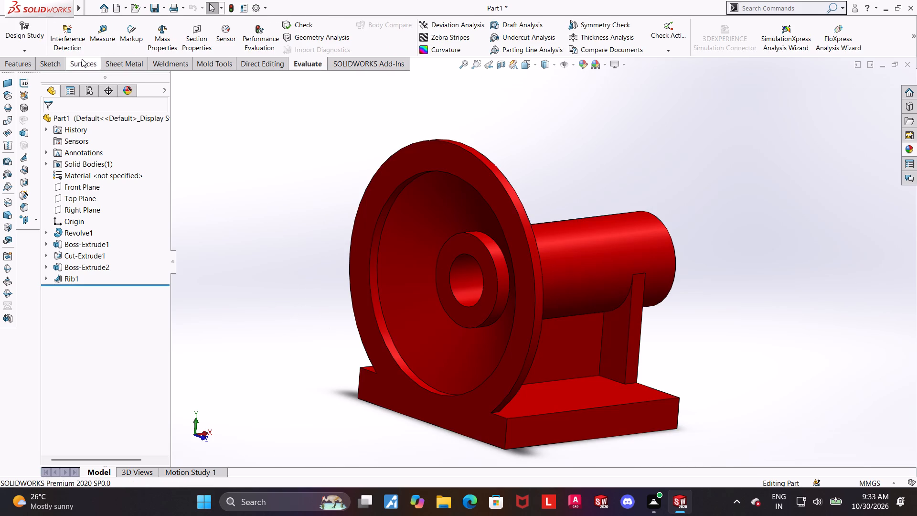
pyautogui.click(95, 32)
pyautogui.moveTo(580, 215); pyautogui.dragTo(551, 219, button='middle')
pyautogui.click(443, 225)
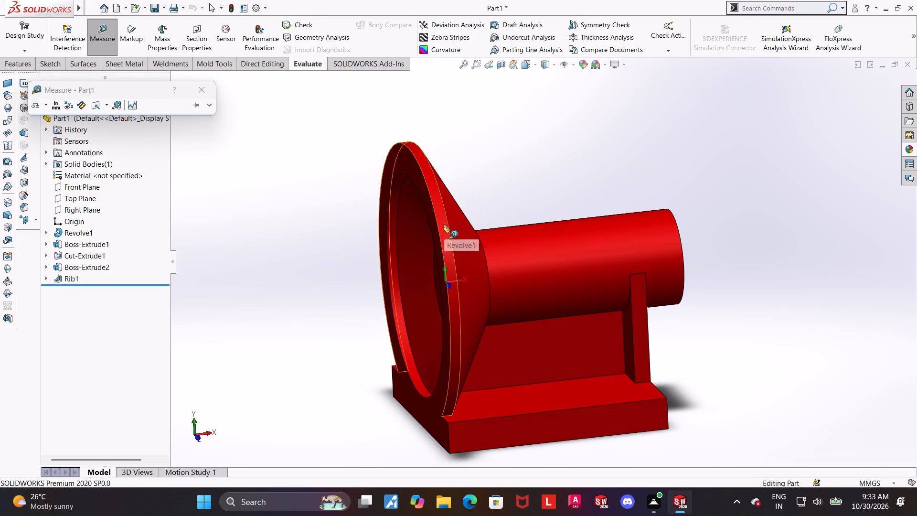
pyautogui.moveTo(495, 212); pyautogui.dragTo(519, 203, button='middle')
pyautogui.press('Escape')
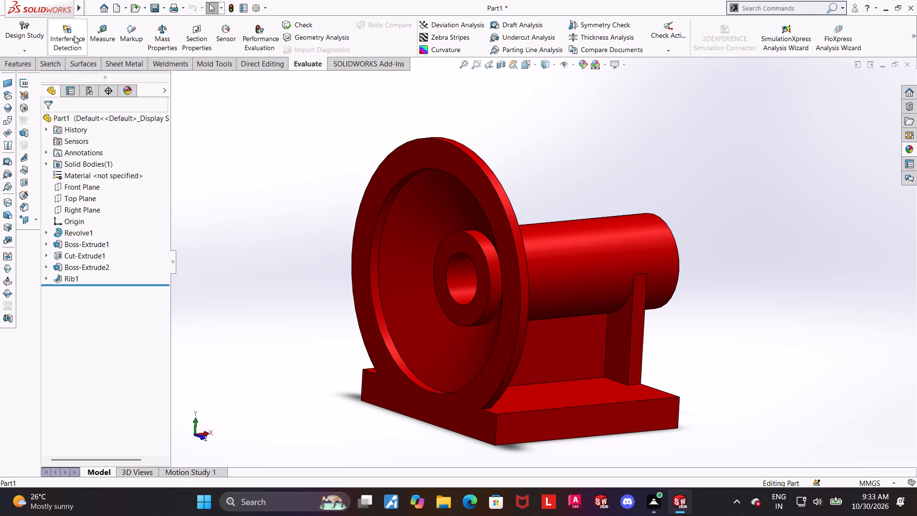
pyautogui.click(94, 34)
pyautogui.moveTo(416, 206); pyautogui.dragTo(394, 197, button='middle')
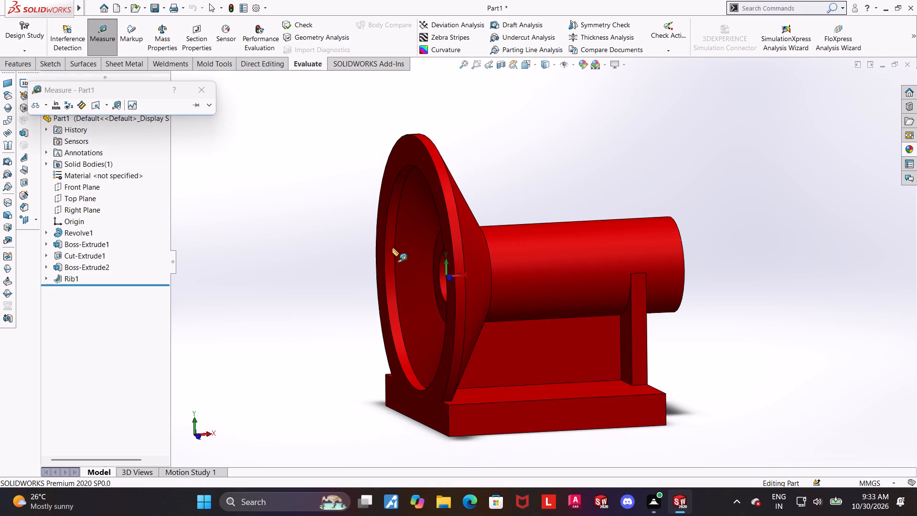
pyautogui.click(392, 248)
pyautogui.press('Escape')
# Measure the outer diameter of the small hub boss inside the flange, from its front edge and its cylindrical face.
pyautogui.click(107, 43)
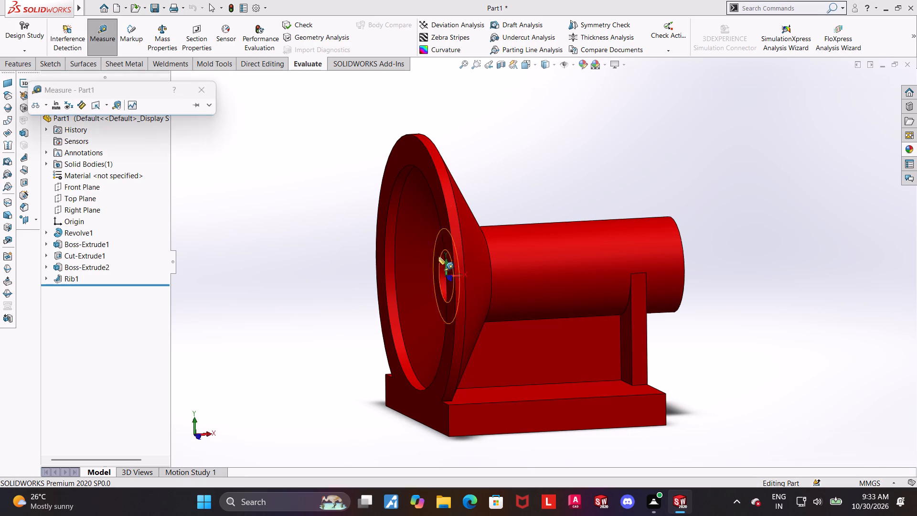
pyautogui.moveTo(442, 264); pyautogui.dragTo(462, 275, button='middle')
pyautogui.moveTo(449, 277); pyautogui.dragTo(410, 260, button='middle')
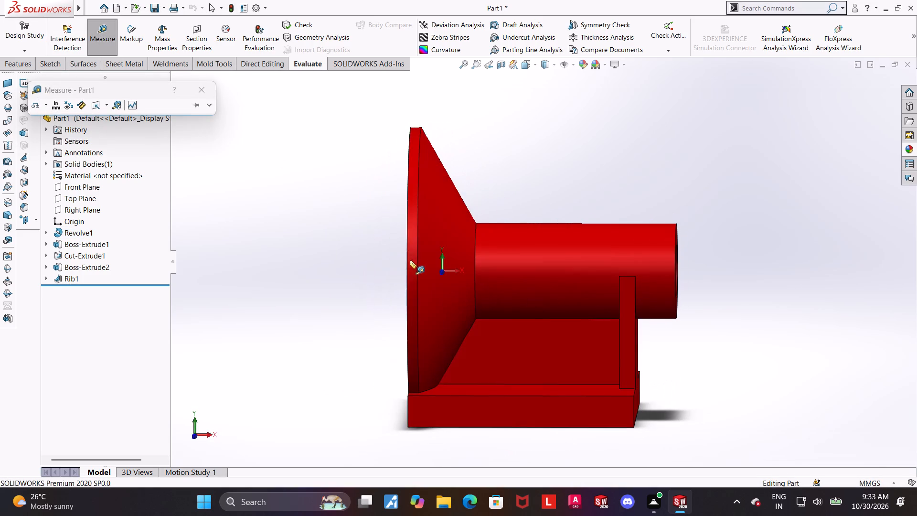
pyautogui.moveTo(410, 260); pyautogui.dragTo(410, 260, button='middle')
pyautogui.moveTo(467, 279); pyautogui.dragTo(542, 290, button='middle')
pyautogui.moveTo(452, 239); pyautogui.dragTo(409, 224, button='middle')
pyautogui.scroll(1, 451, 239)
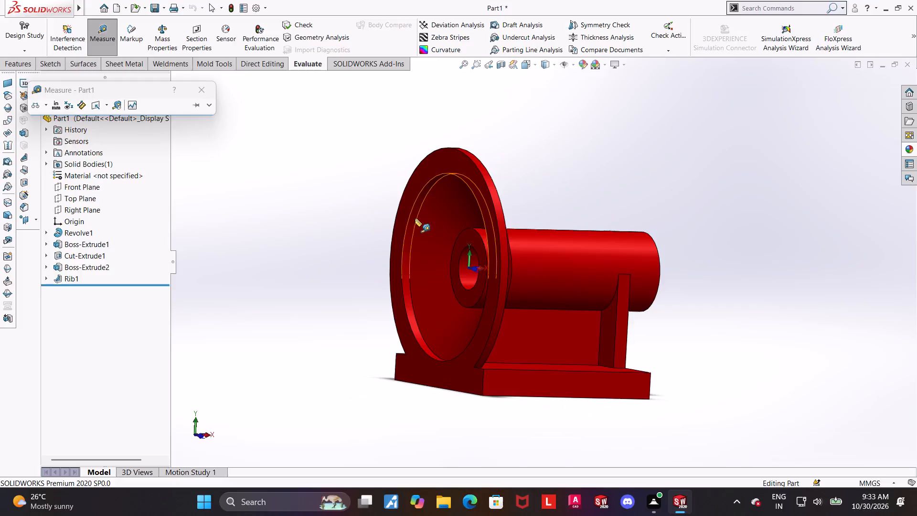
pyautogui.moveTo(454, 243); pyautogui.dragTo(474, 257, button='middle')
pyautogui.click(513, 260)
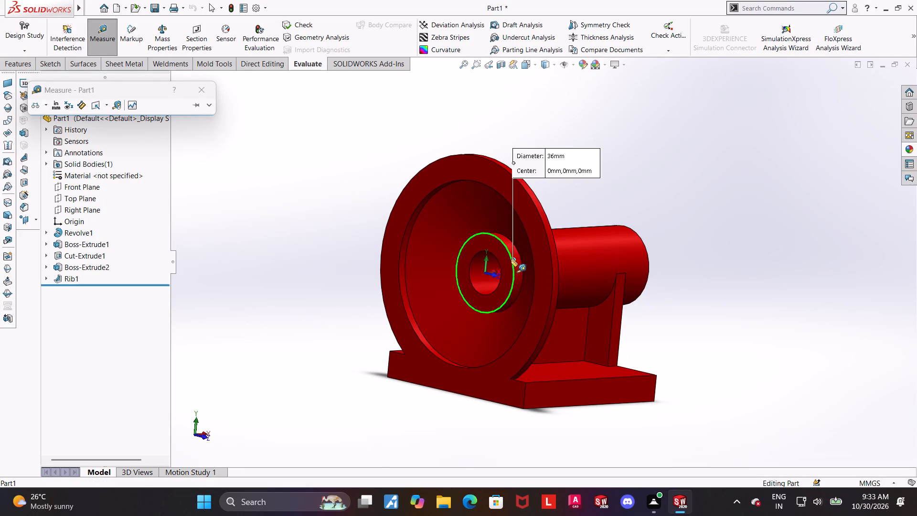
pyautogui.press('Escape')
pyautogui.click(104, 29)
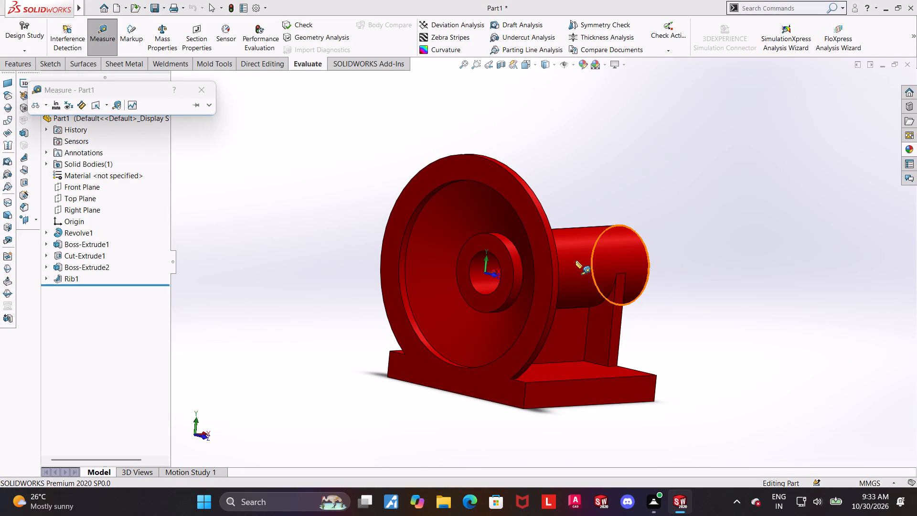
pyautogui.click(516, 259)
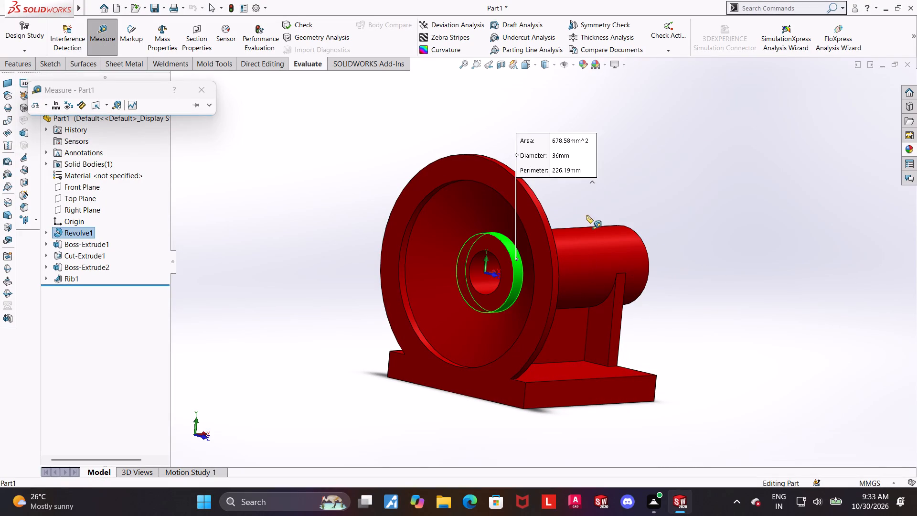
pyautogui.scroll(-2, 516, 237)
pyautogui.press('Escape')
# Measure the diameter of the hub's bore at the flange end.
pyautogui.click(111, 34)
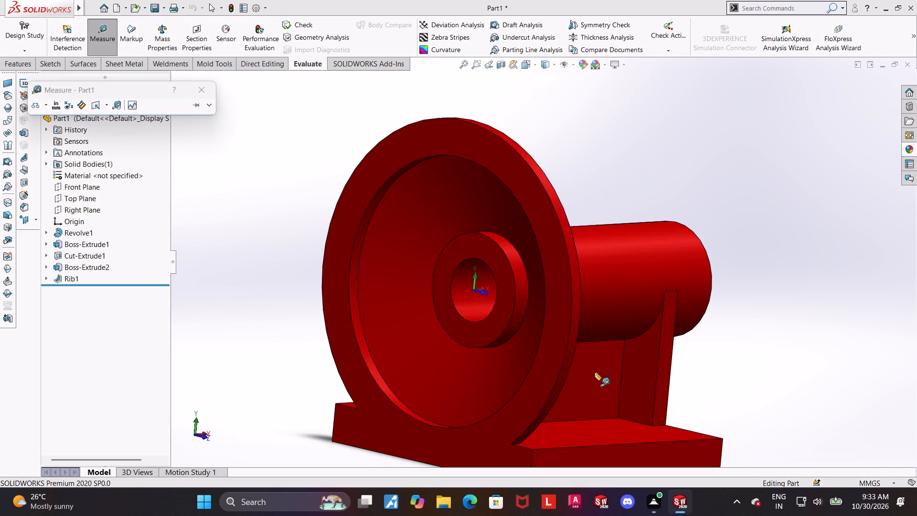
pyautogui.click(468, 288)
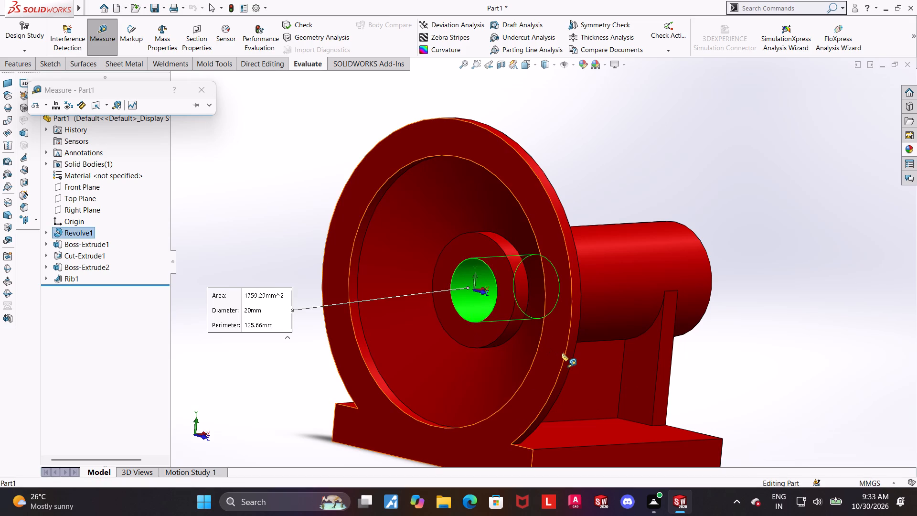
pyautogui.press('Escape')
# Measure the flange's front face together with the end face of the inner hub boss.
pyautogui.click(96, 28)
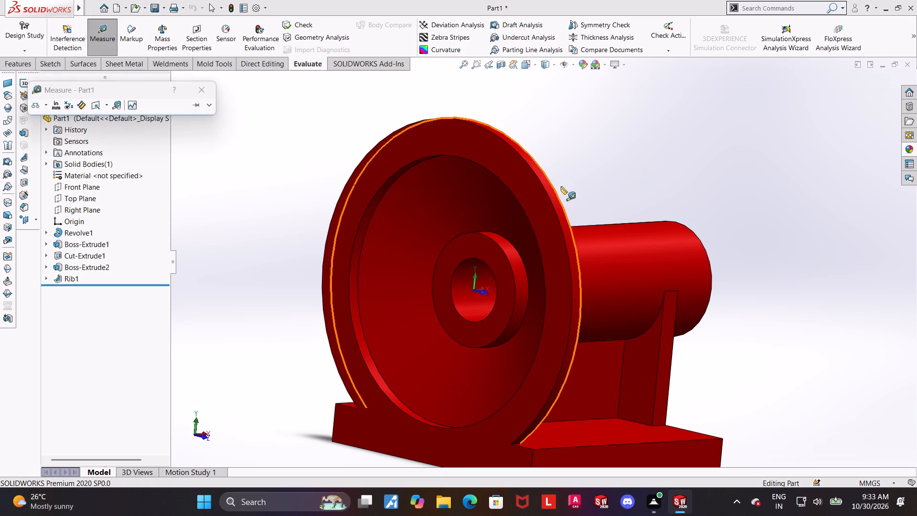
pyautogui.click(519, 162)
pyautogui.click(457, 248)
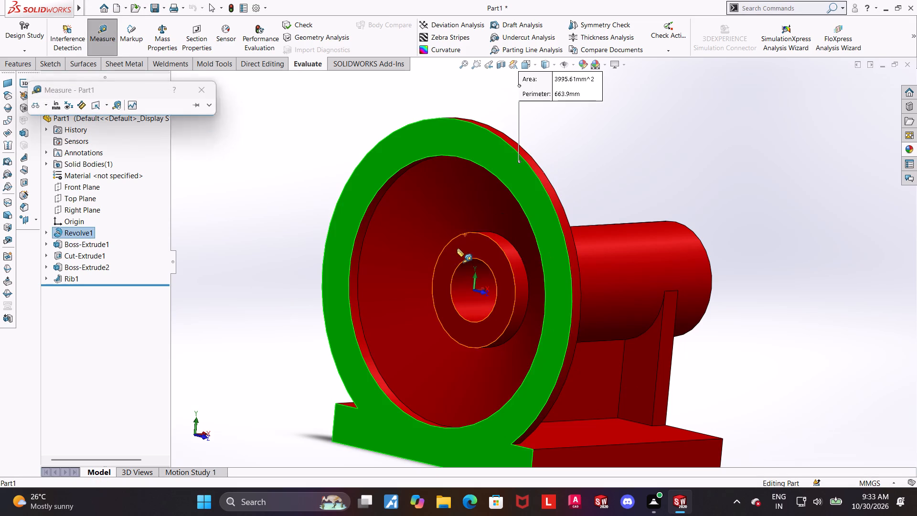
pyautogui.press('Escape')
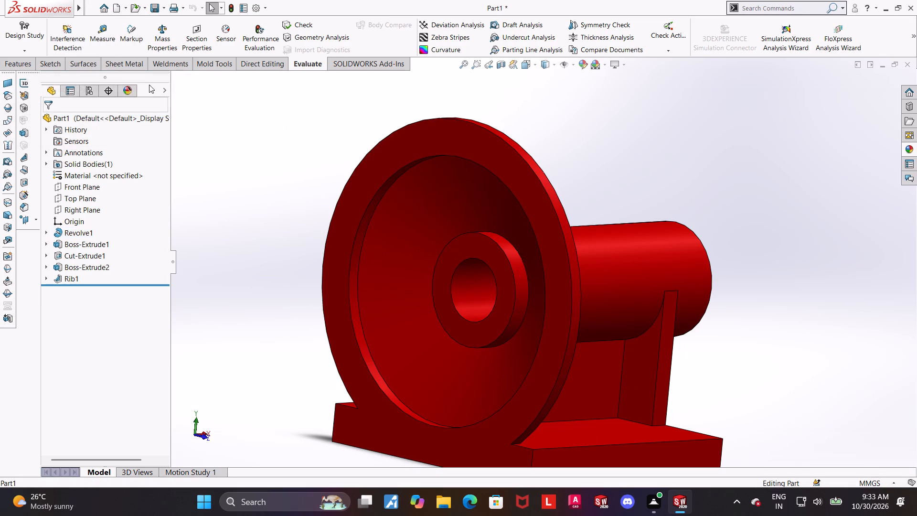
# Measure the base plate's thickness between its top face and the bottom rim face around the recess.
pyautogui.click(108, 28)
pyautogui.moveTo(726, 155); pyautogui.dragTo(662, 182, button='middle')
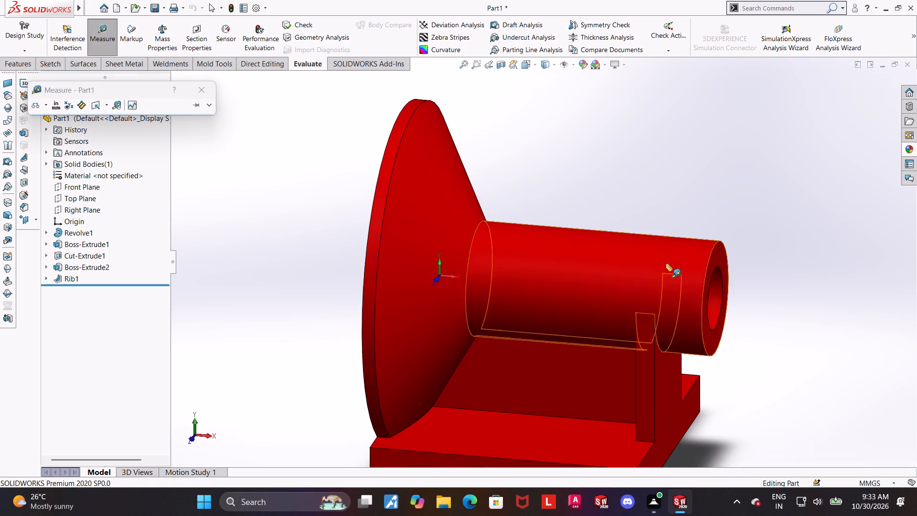
pyautogui.moveTo(727, 302); pyautogui.dragTo(738, 310, button='middle')
pyautogui.scroll(3, 748, 339)
pyautogui.moveTo(561, 352); pyautogui.dragTo(633, 367, button='middle')
pyautogui.moveTo(545, 334); pyautogui.dragTo(512, 312, button='middle')
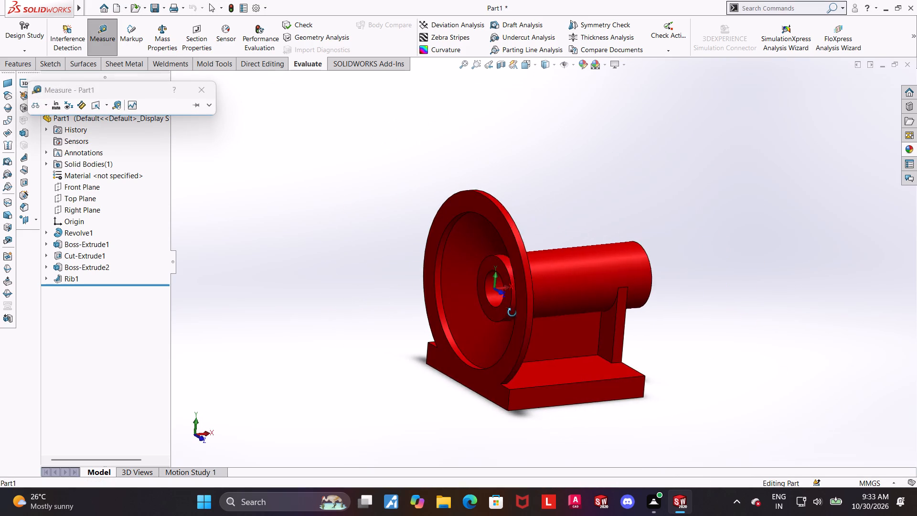
pyautogui.moveTo(512, 312); pyautogui.dragTo(516, 312, button='middle')
pyautogui.moveTo(601, 312); pyautogui.dragTo(580, 308, button='middle')
pyautogui.middleClick(602, 387)
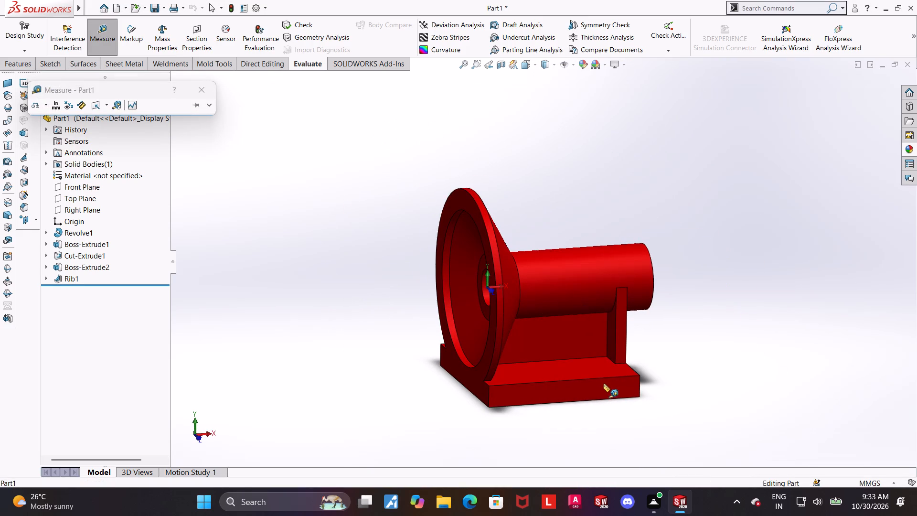
pyautogui.click(560, 372)
pyautogui.moveTo(612, 404); pyautogui.dragTo(635, 328, button='middle')
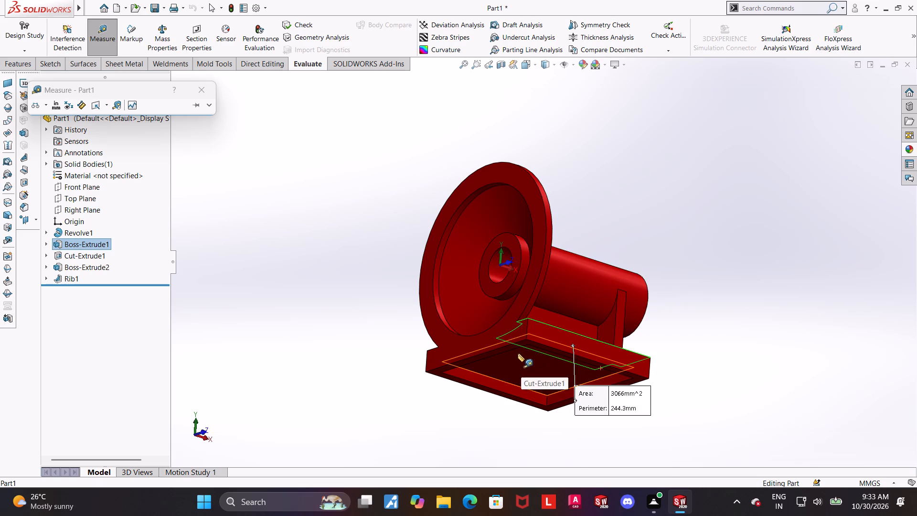
pyautogui.scroll(-7, 568, 346)
pyautogui.click(489, 300)
pyautogui.scroll(1, 730, 312)
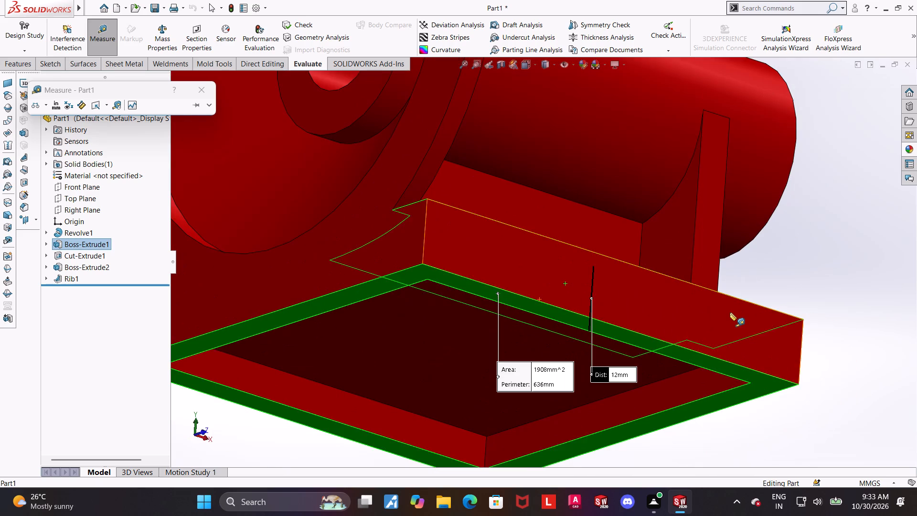
pyautogui.press('Escape')
# Measure the distance from the base plate's top face to the floor of the underside recess.
pyautogui.moveTo(735, 303); pyautogui.dragTo(735, 324, button='middle')
pyautogui.click(115, 48)
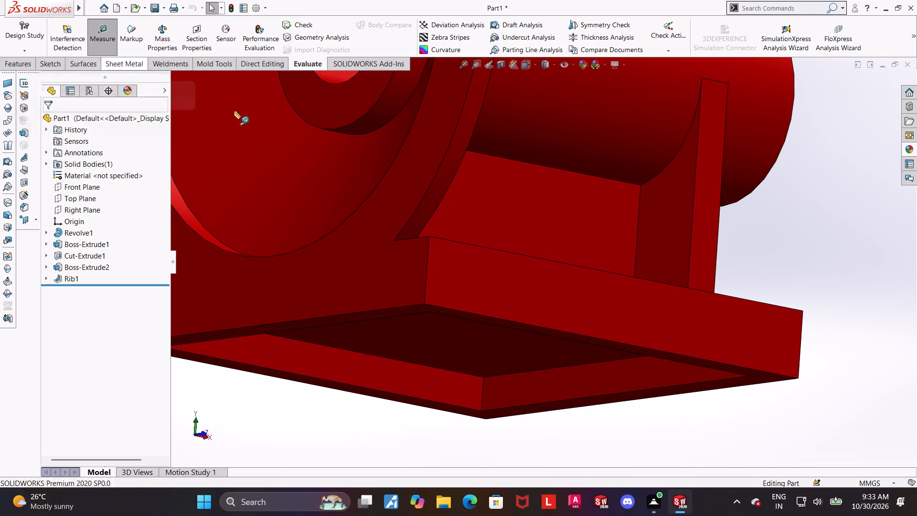
pyautogui.moveTo(593, 240); pyautogui.dragTo(589, 328, button='middle')
pyautogui.click(591, 345)
pyautogui.scroll(4, 607, 360)
pyautogui.moveTo(688, 369); pyautogui.dragTo(682, 243, button='middle')
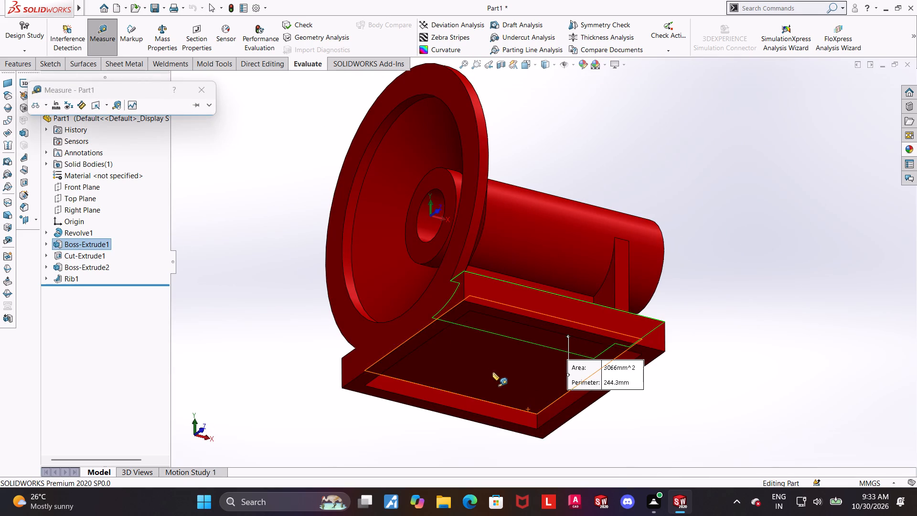
pyautogui.click(489, 369)
pyautogui.press('Escape')
# Measure the end web's thickness between its outer and inner faces.
pyautogui.hotkey('ctrl', '7')
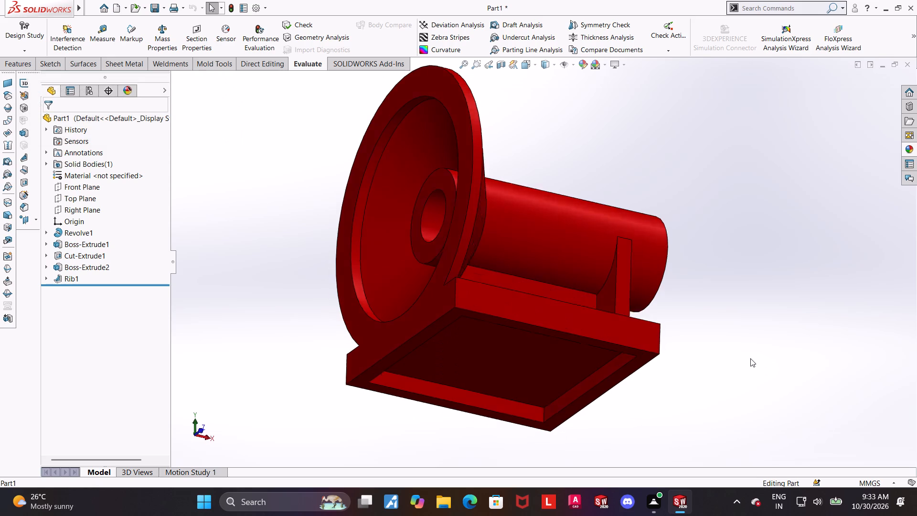
pyautogui.click(741, 371)
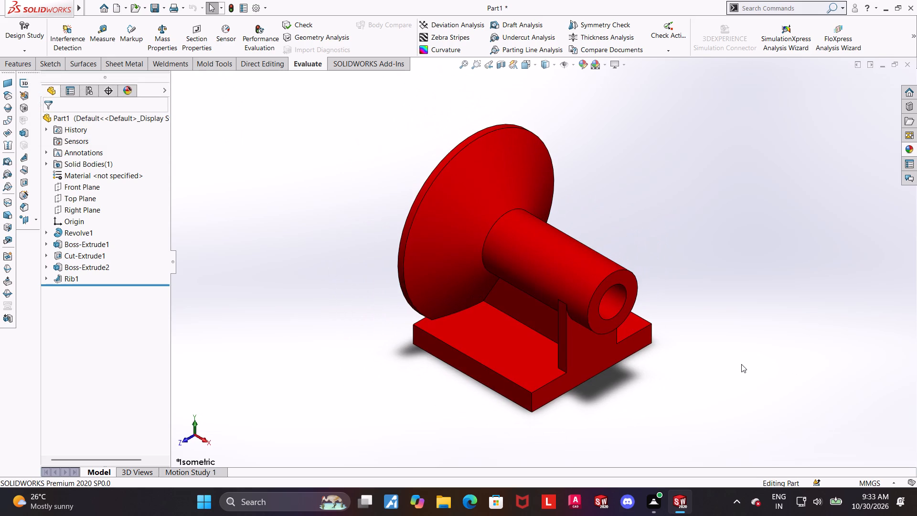
pyautogui.scroll(-1, 678, 187)
pyautogui.scroll(-3, 565, 416)
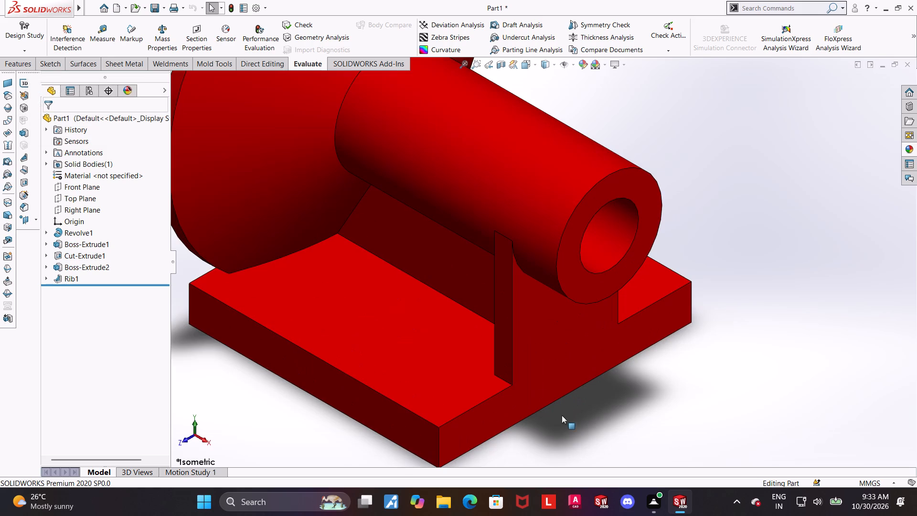
pyautogui.click(104, 24)
pyautogui.click(547, 332)
pyautogui.moveTo(544, 304); pyautogui.dragTo(594, 324, button='middle')
pyautogui.moveTo(526, 298); pyautogui.dragTo(538, 311, button='middle')
pyautogui.click(505, 302)
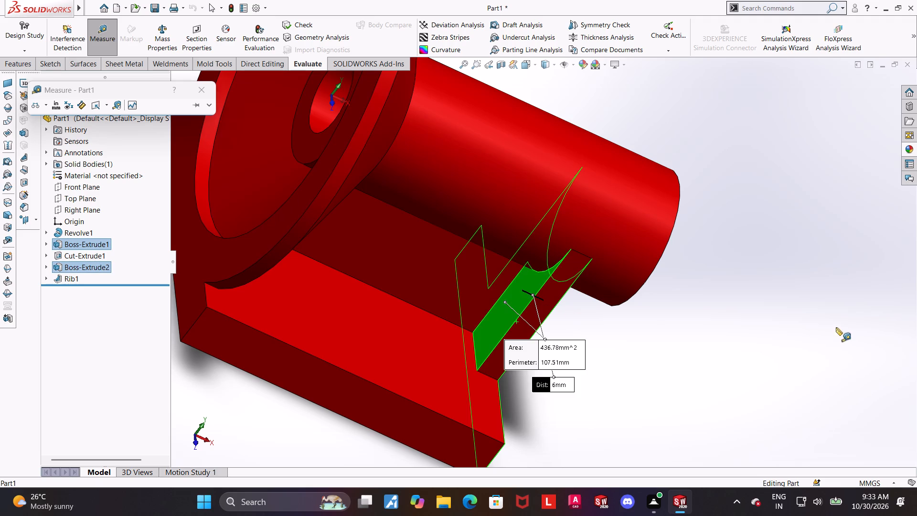
pyautogui.press('Escape')
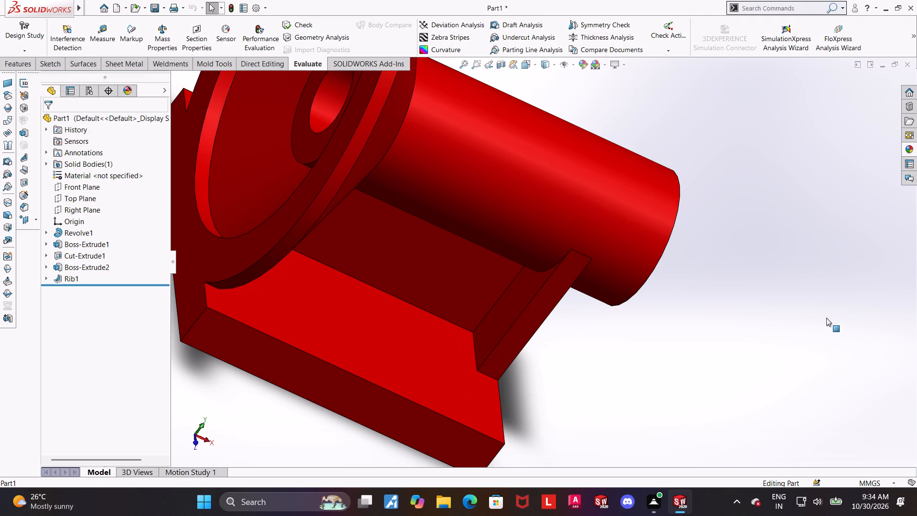
# Measure the side face of the rib between the hub and the base plate.
pyautogui.hotkey('ctrl', '7')
pyautogui.scroll(-2, 647, 310)
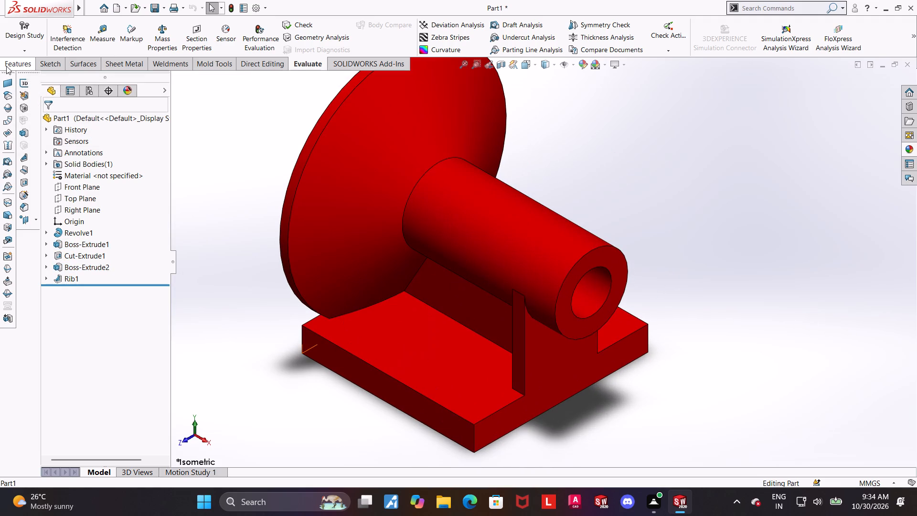
pyautogui.click(104, 30)
pyautogui.click(460, 309)
pyautogui.moveTo(590, 284); pyautogui.dragTo(496, 335, button='middle')
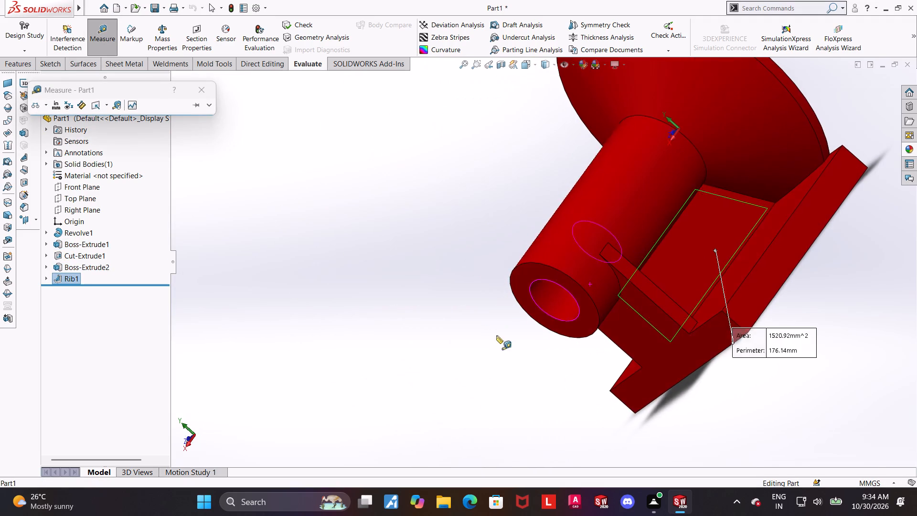
pyautogui.moveTo(496, 335); pyautogui.dragTo(490, 332, button='middle')
pyautogui.click(721, 237)
pyautogui.press('Escape')
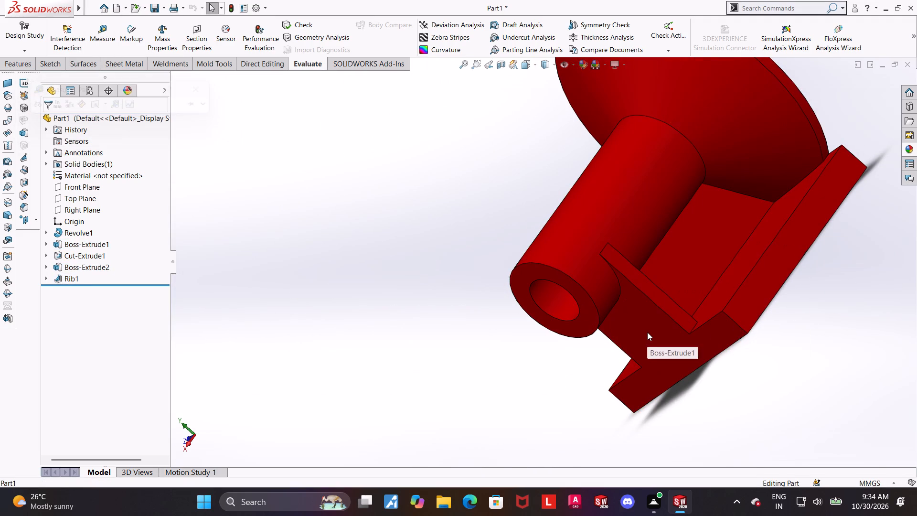
# Measure from the end web's upper corner at the hub to the base plate's top face.
pyautogui.hotkey('ctrl', '6')
pyautogui.hotkey('ctrl', '7')
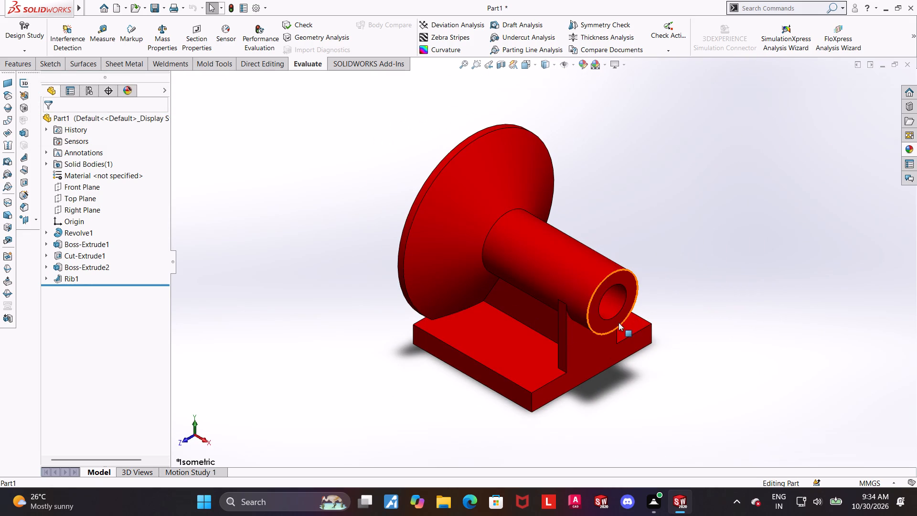
pyautogui.scroll(-1, 527, 328)
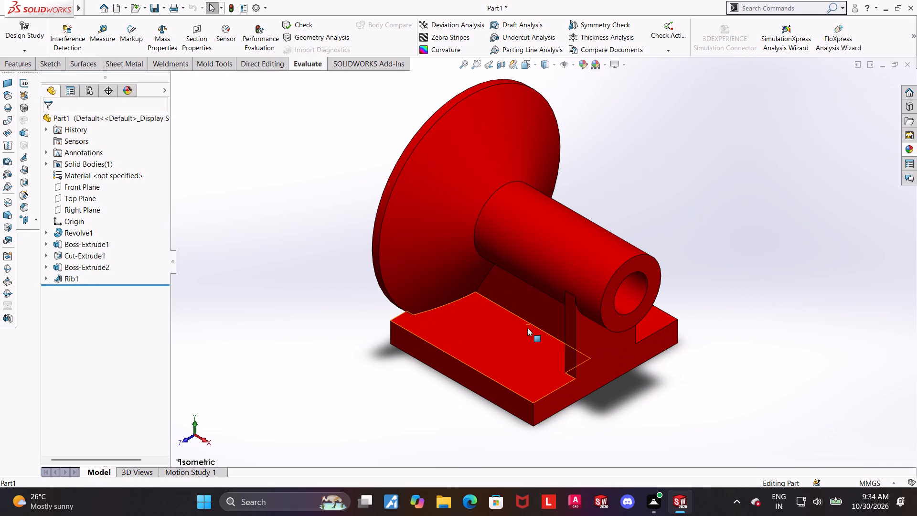
pyautogui.scroll(-1, 522, 327)
pyautogui.scroll(3, 710, 366)
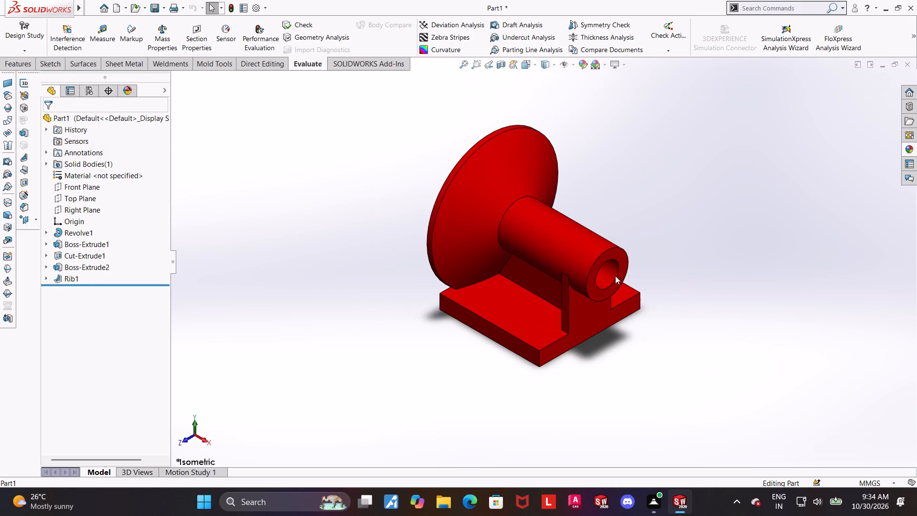
pyautogui.scroll(-1, 597, 274)
pyautogui.scroll(-3, 554, 246)
pyautogui.scroll(3, 546, 246)
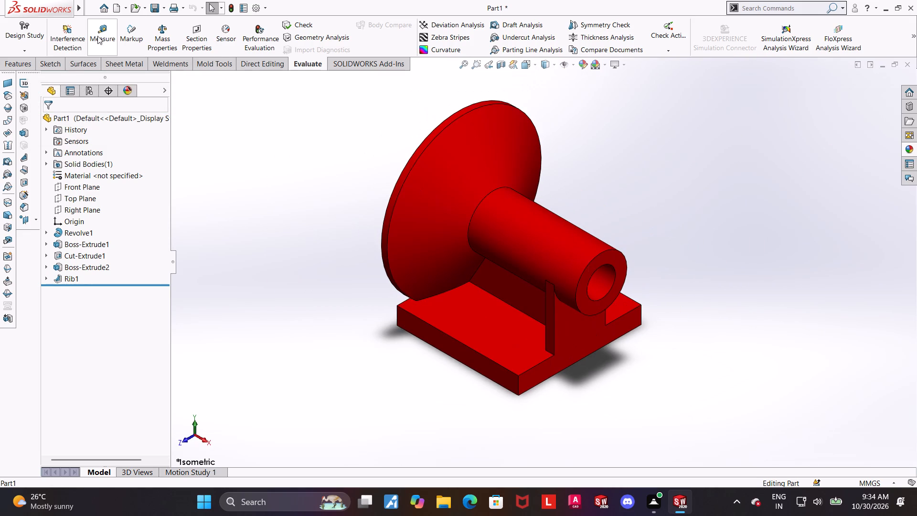
pyautogui.click(93, 34)
pyautogui.scroll(-1, 602, 277)
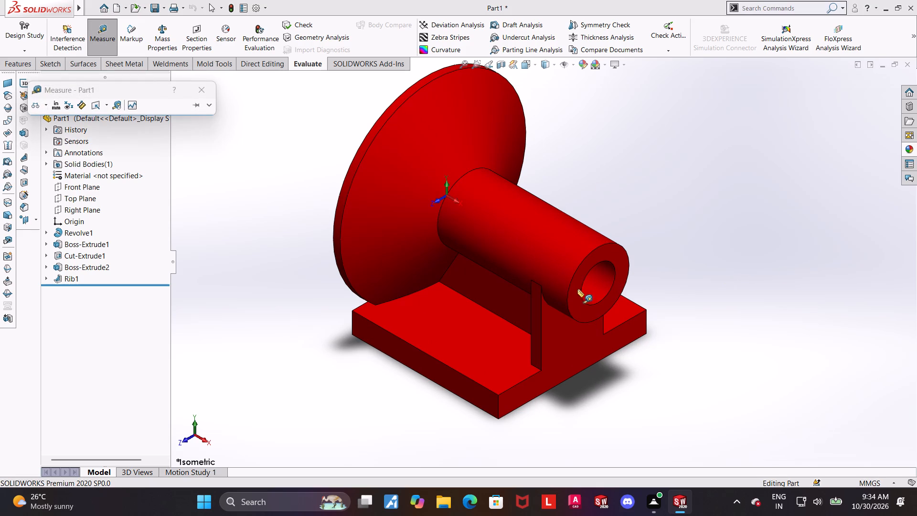
pyautogui.click(537, 283)
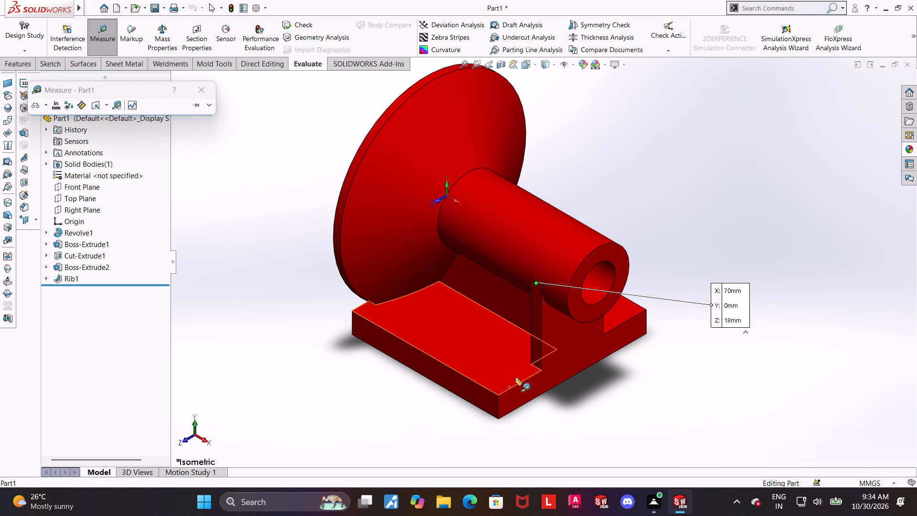
pyautogui.click(519, 372)
pyautogui.press('Escape')
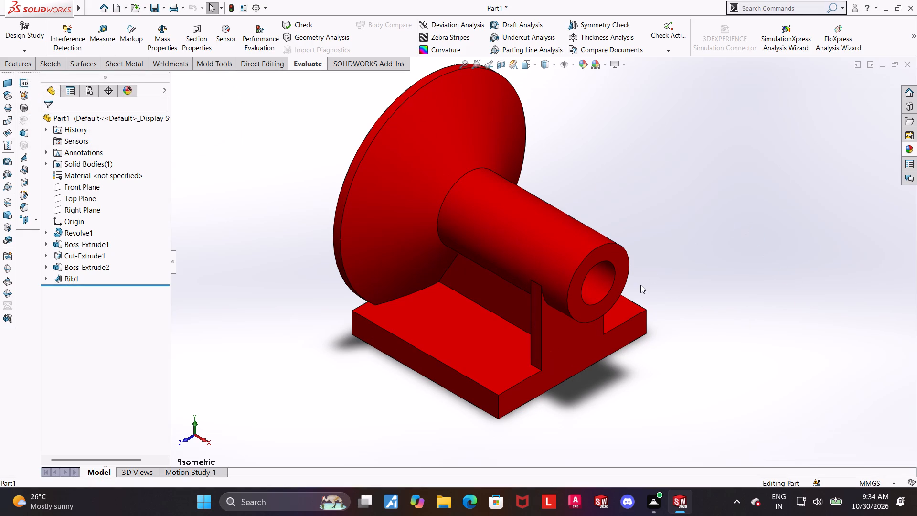
# Examine the whole part from isometric, front, right and oblique views, including the flange interior, end web and rib.
pyautogui.scroll(-2, 510, 231)
pyautogui.scroll(3, 552, 224)
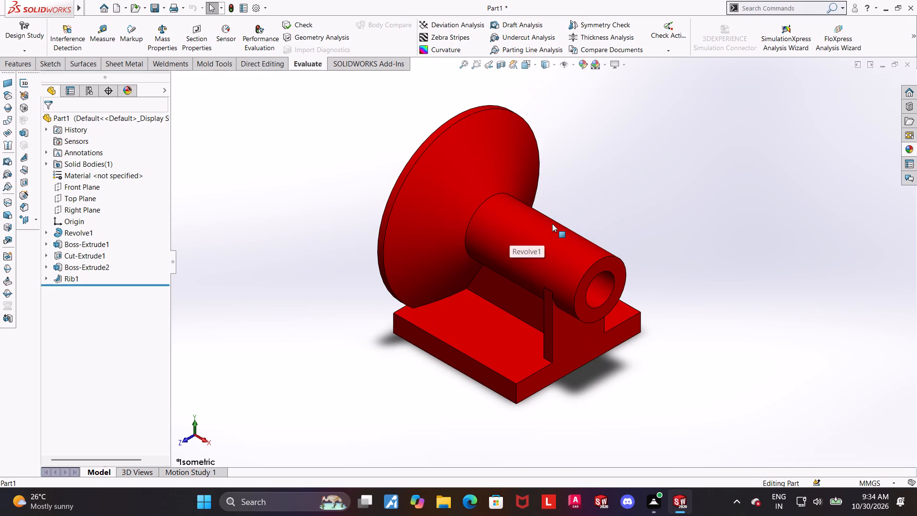
pyautogui.scroll(-1, 581, 263)
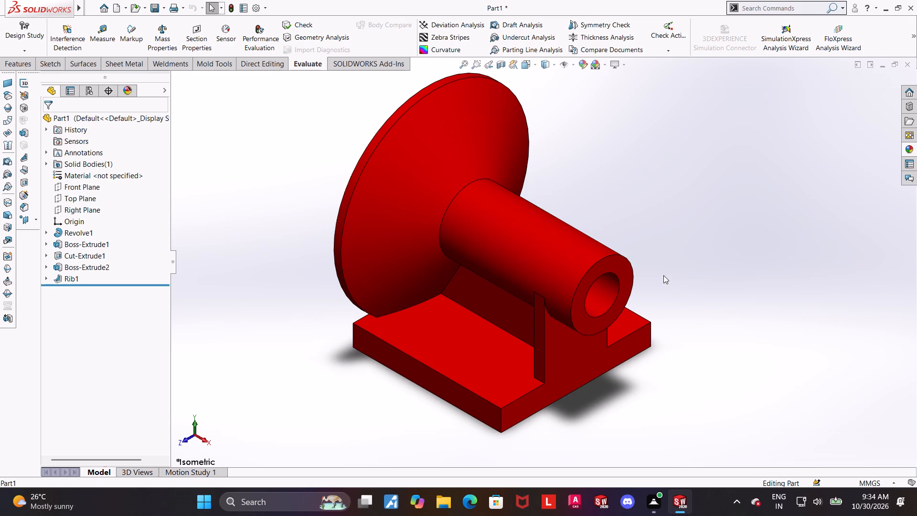
pyautogui.scroll(1, 558, 266)
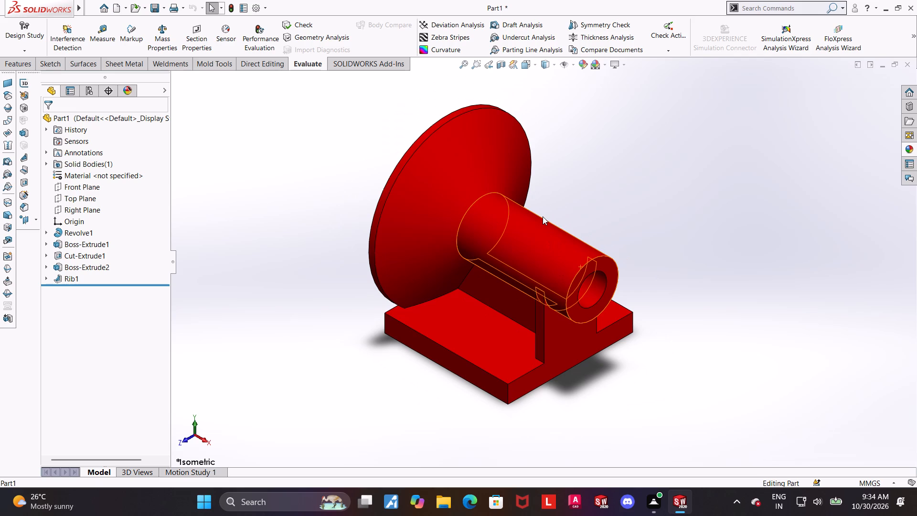
pyautogui.scroll(1, 543, 216)
pyautogui.scroll(-1, 543, 216)
pyautogui.scroll(-1, 523, 295)
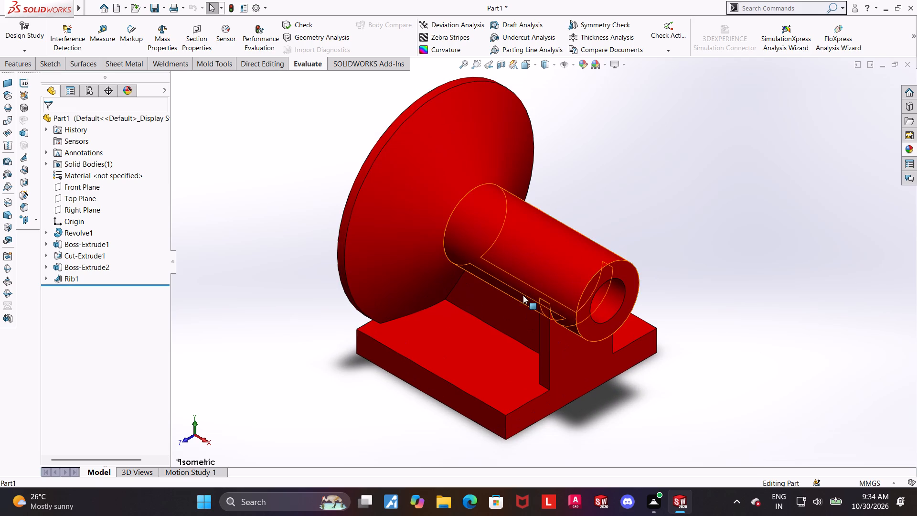
pyautogui.scroll(1, 690, 268)
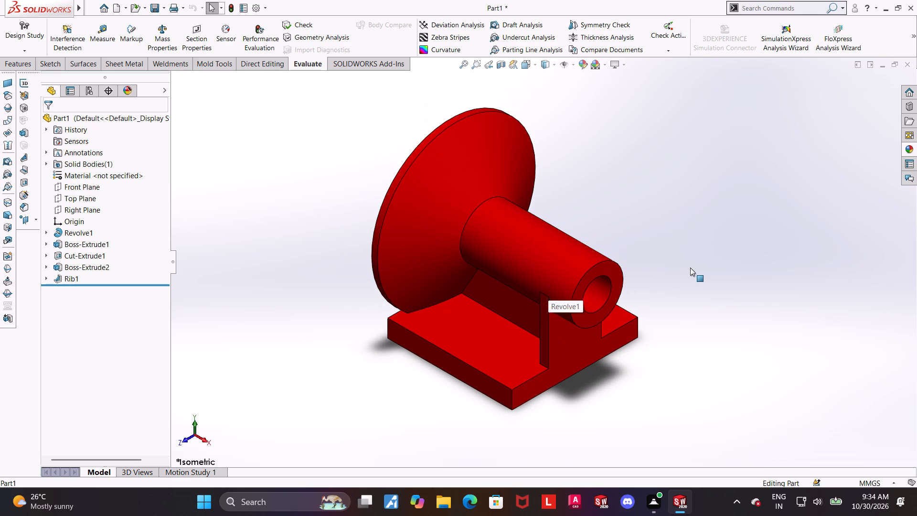
pyautogui.moveTo(534, 305); pyautogui.dragTo(586, 204, button='middle')
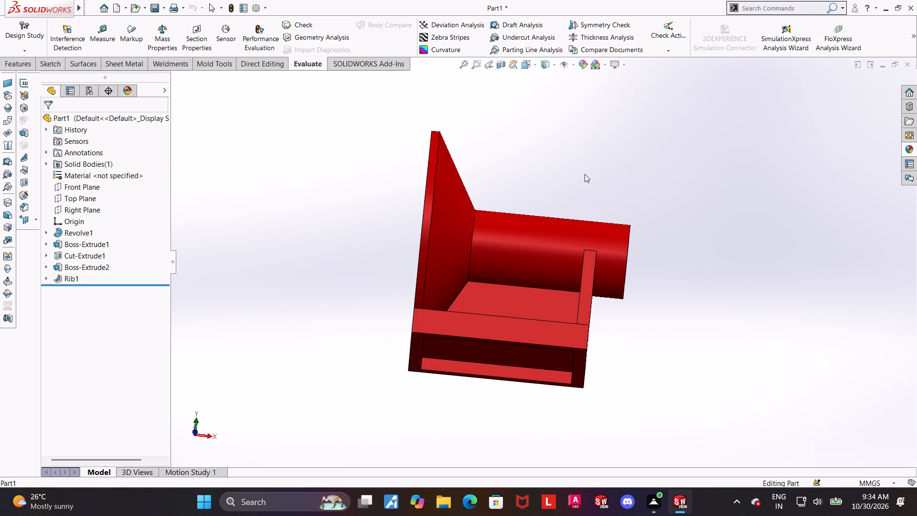
pyautogui.click(527, 64)
pyautogui.click(431, 266)
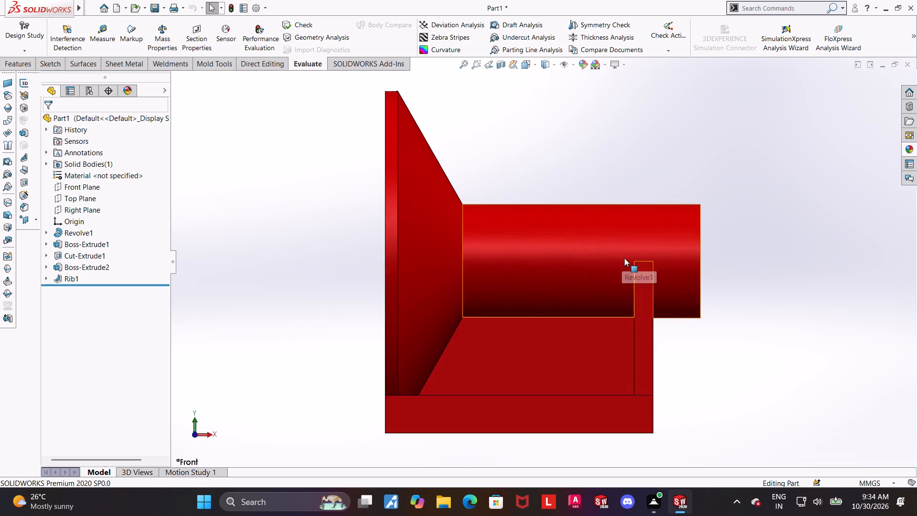
pyautogui.moveTo(624, 258); pyautogui.dragTo(681, 268, button='middle')
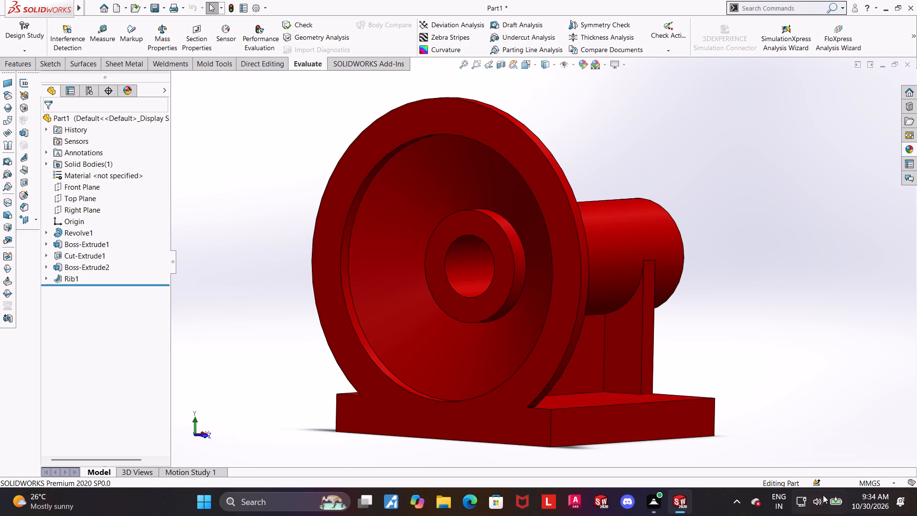
pyautogui.moveTo(796, 397); pyautogui.dragTo(647, 452, button='middle')
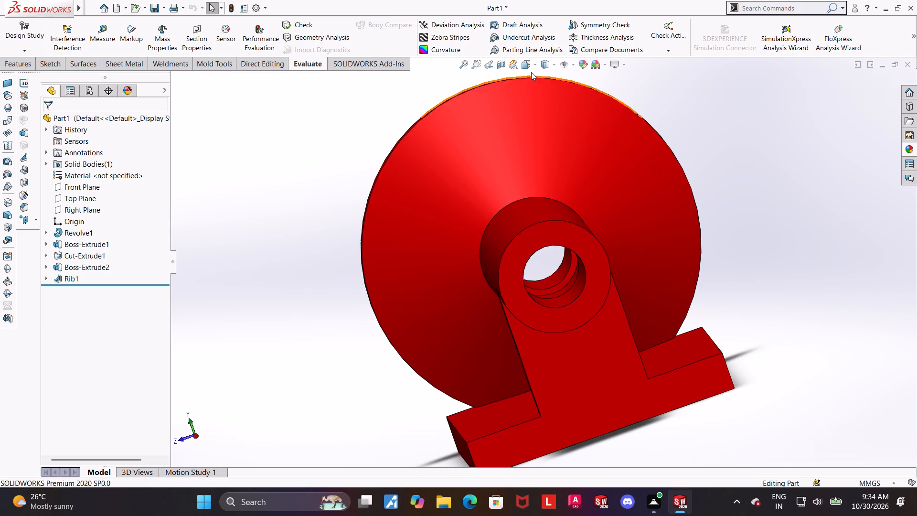
pyautogui.click(528, 68)
pyautogui.click(423, 304)
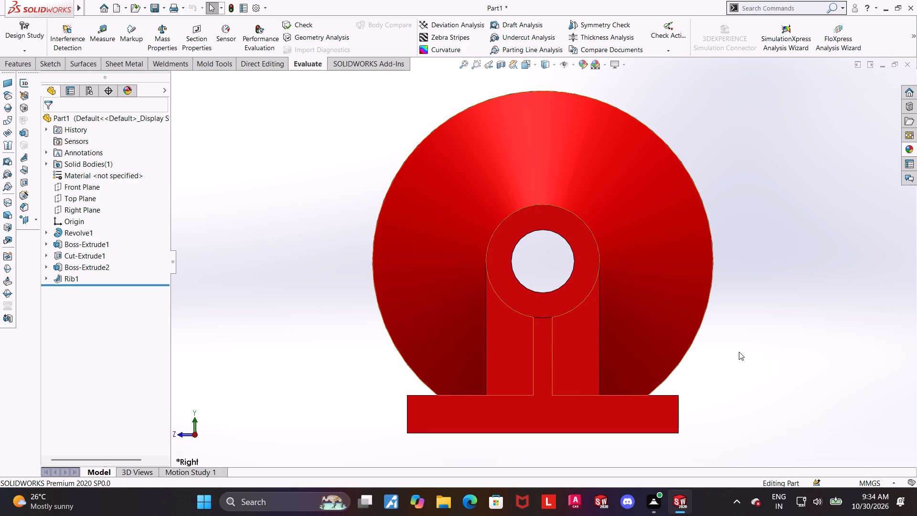
pyautogui.hotkey('ctrl', '7')
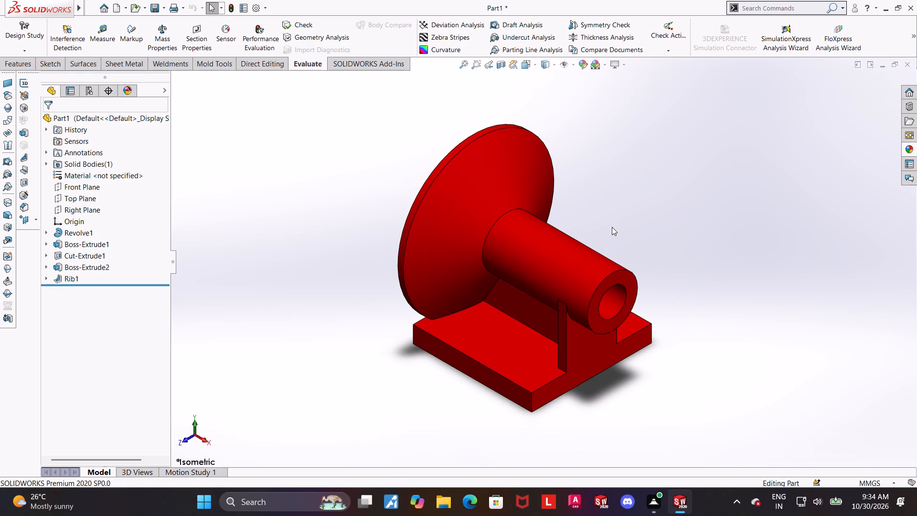
pyautogui.scroll(-1, 610, 226)
pyautogui.scroll(1, 611, 224)
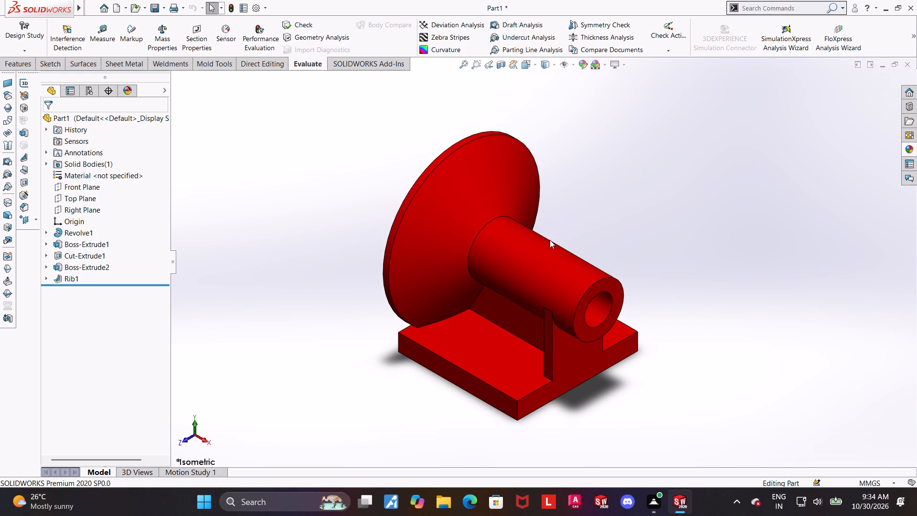
pyautogui.scroll(1, 549, 240)
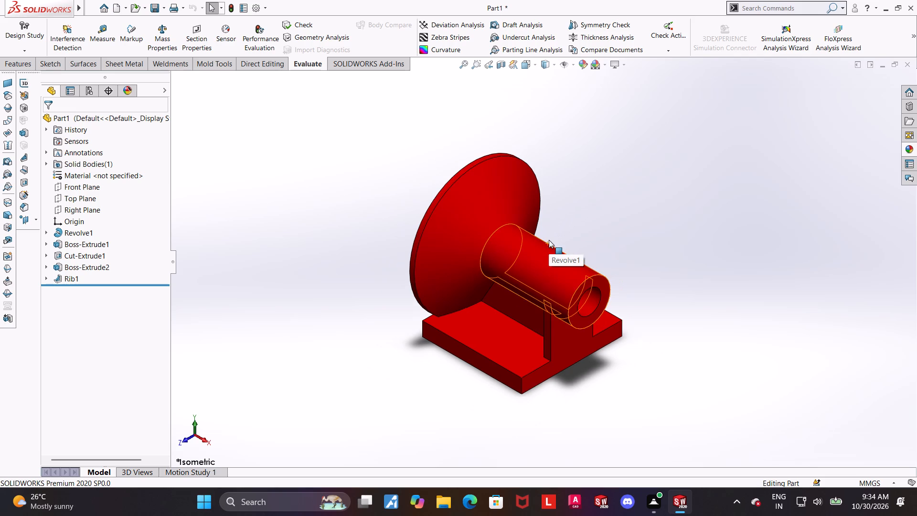
pyautogui.scroll(-1, 549, 240)
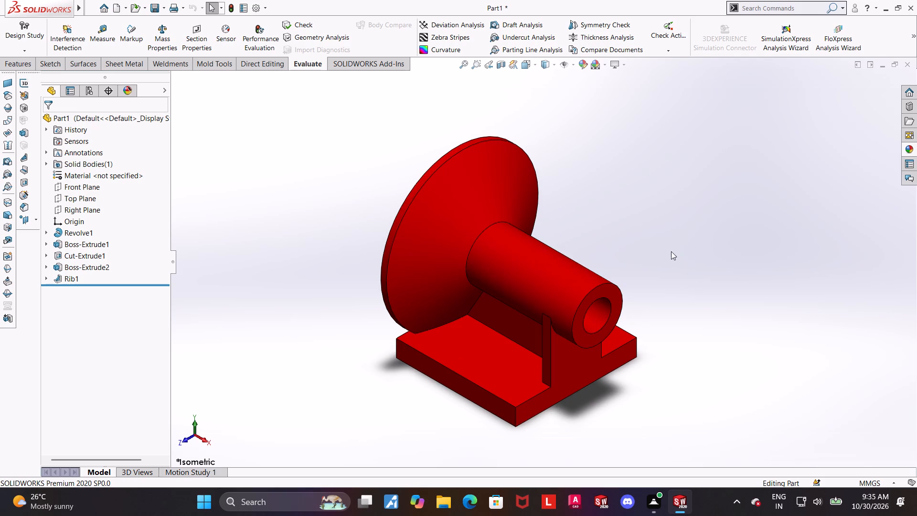
pyautogui.scroll(1, 658, 252)
pyautogui.scroll(-3, 572, 260)
pyautogui.scroll(2, 468, 297)
pyautogui.scroll(-1, 469, 313)
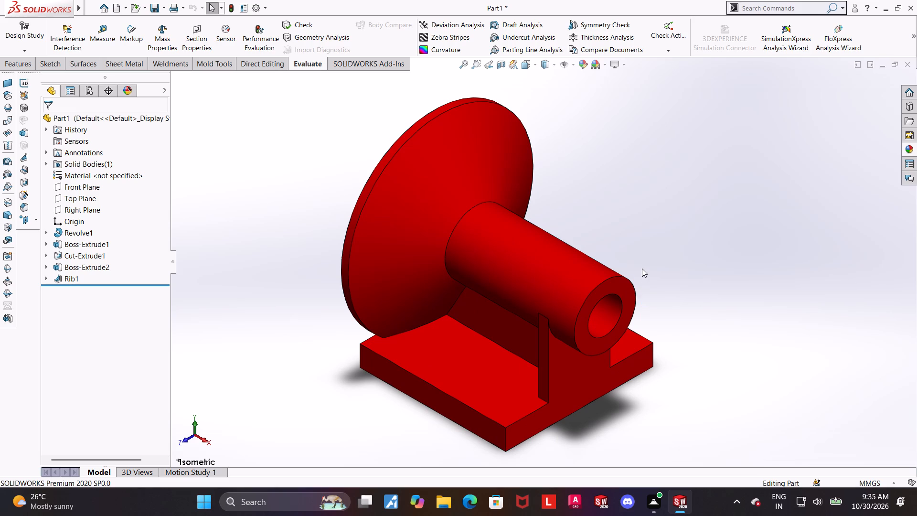
pyautogui.moveTo(614, 237); pyautogui.dragTo(636, 184, button='middle')
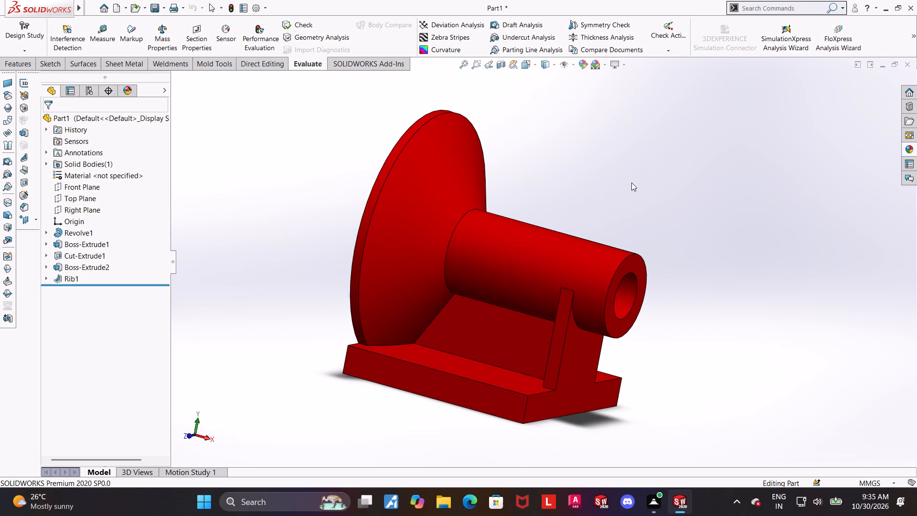
pyautogui.moveTo(659, 246); pyautogui.dragTo(696, 186, button='middle')
pyautogui.moveTo(748, 309); pyautogui.dragTo(754, 352, button='middle')
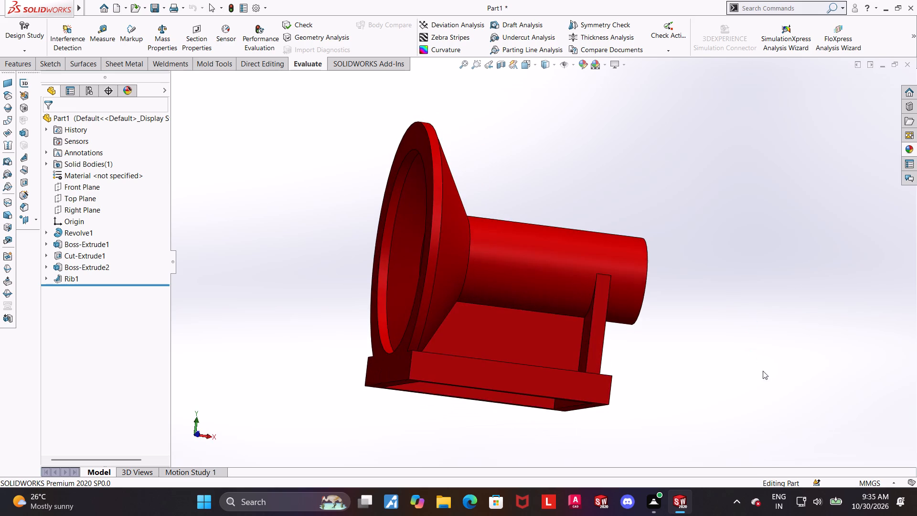
pyautogui.moveTo(756, 380); pyautogui.dragTo(762, 423, button='middle')
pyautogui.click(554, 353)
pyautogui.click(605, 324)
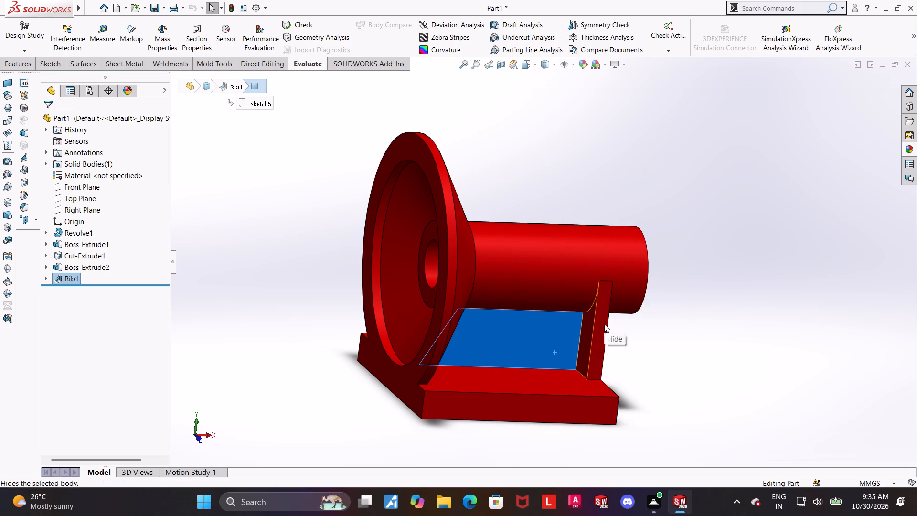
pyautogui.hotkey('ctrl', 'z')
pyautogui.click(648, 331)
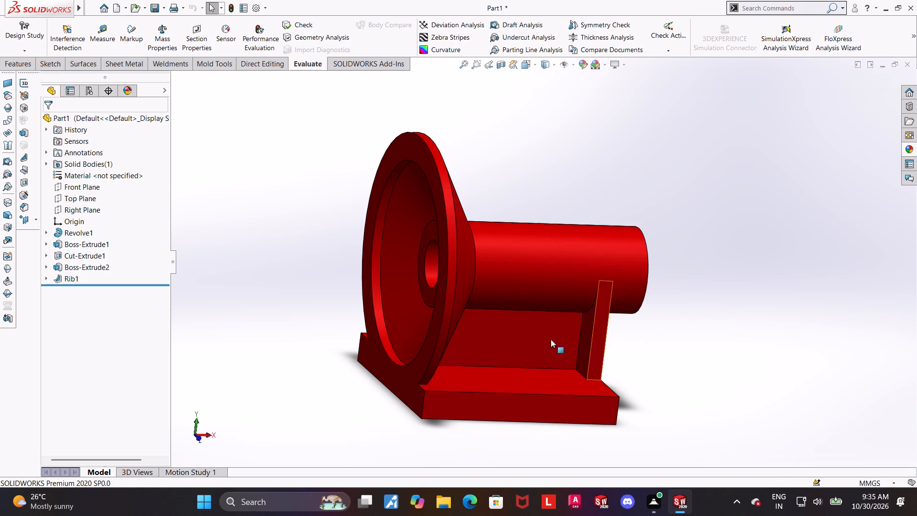
# Start a sketch on the rib's side face and draw a circle about 23.5 mm in diameter between the hub and base plate.
pyautogui.click(499, 339)
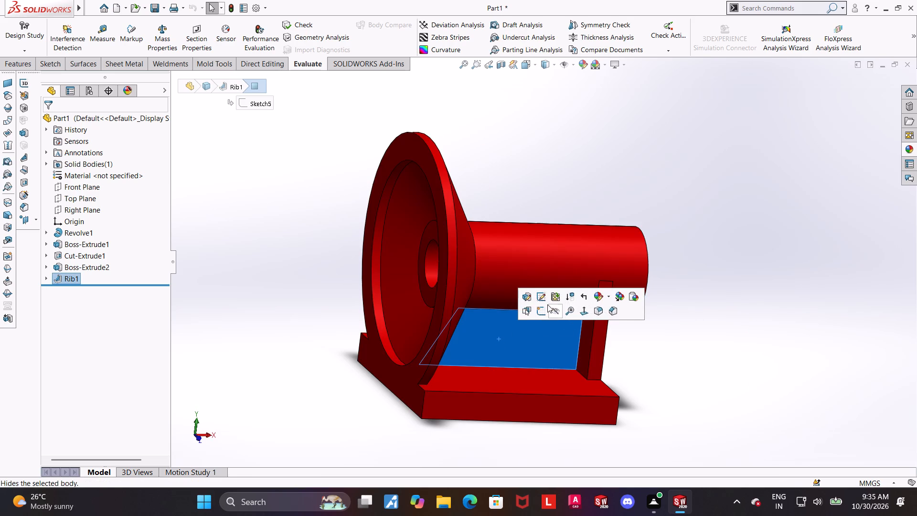
pyautogui.click(544, 306)
pyautogui.click(84, 292)
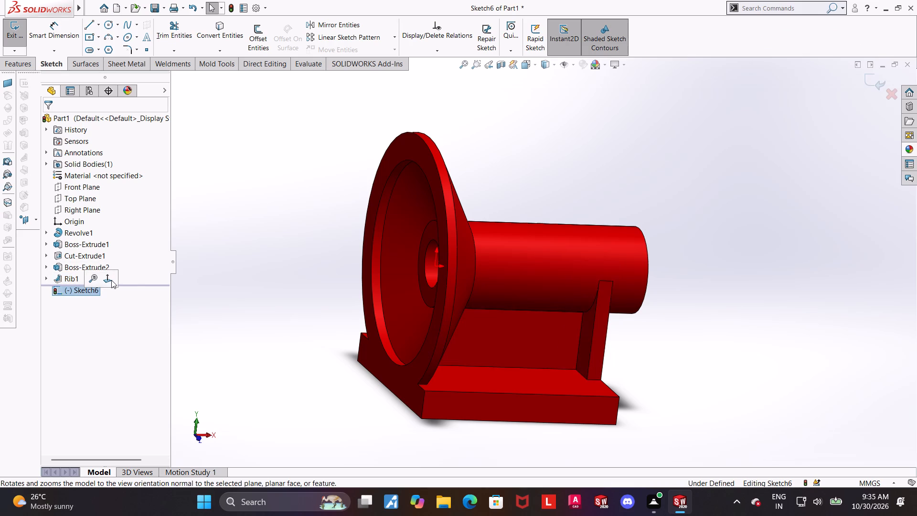
pyautogui.click(111, 280)
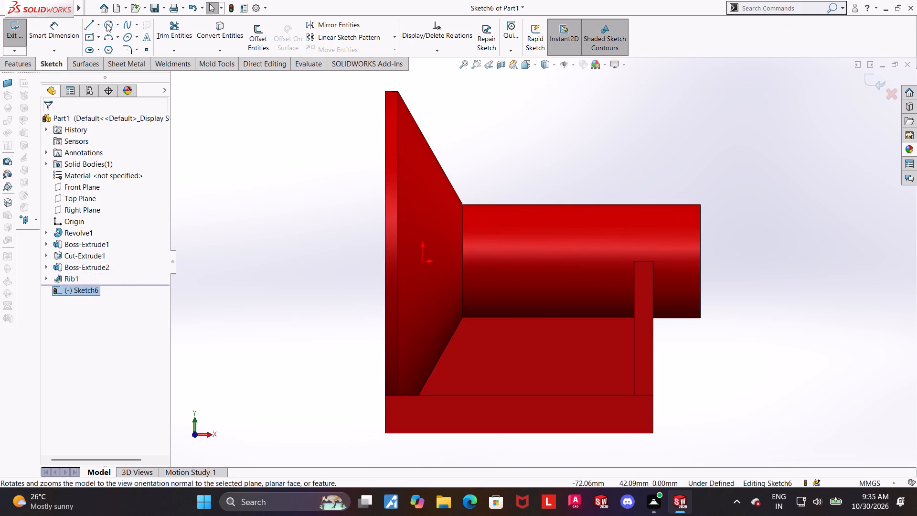
pyautogui.click(110, 21)
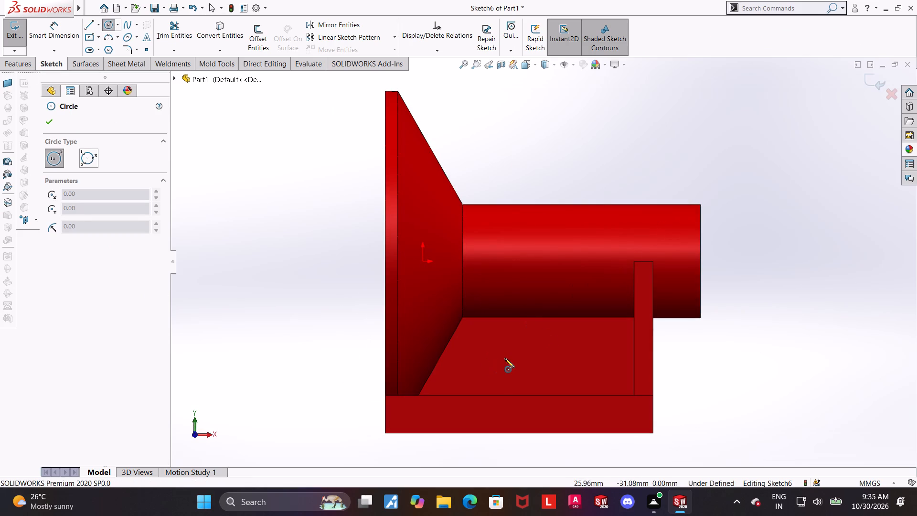
pyautogui.click(510, 358)
pyautogui.click(546, 365)
pyautogui.press('Escape')
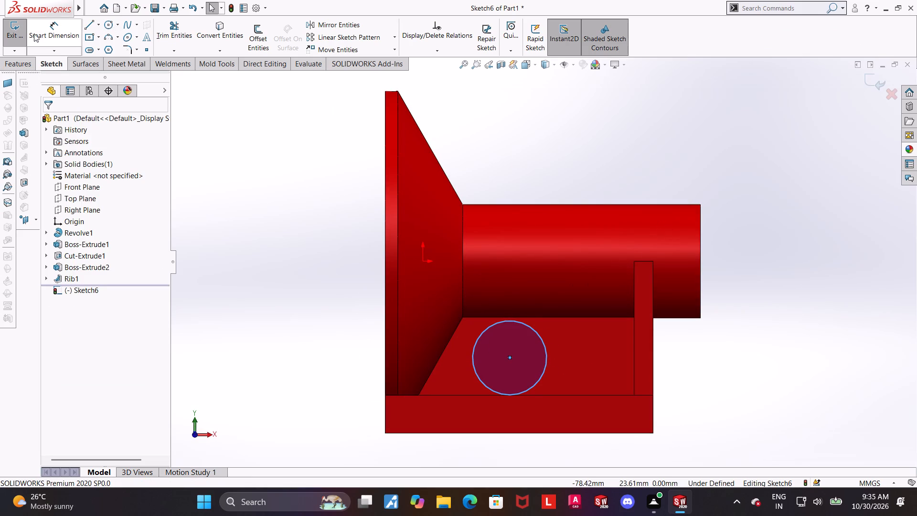
# Dimension the circle on the rib to a diameter of 15 mm.
pyautogui.click(34, 33)
pyautogui.click(531, 327)
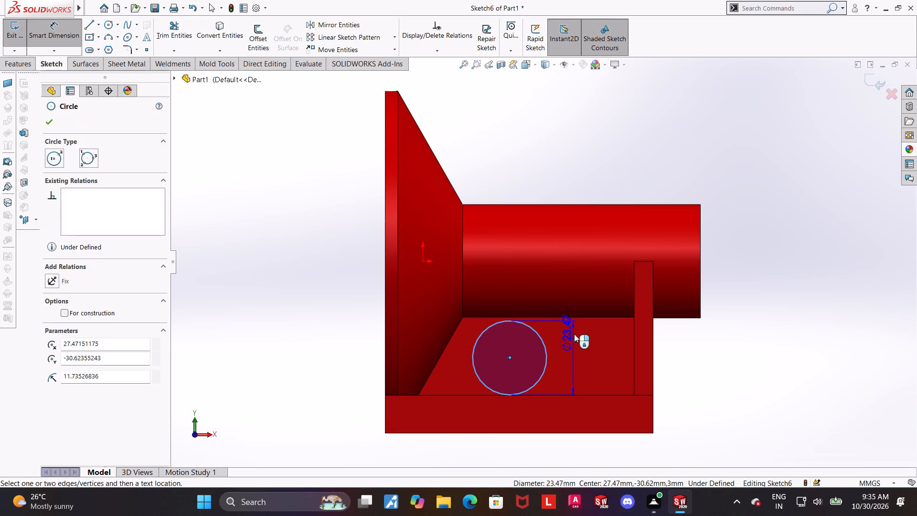
pyautogui.click(574, 334)
pyautogui.write('15')
pyautogui.press('Return')
pyautogui.press('Escape')
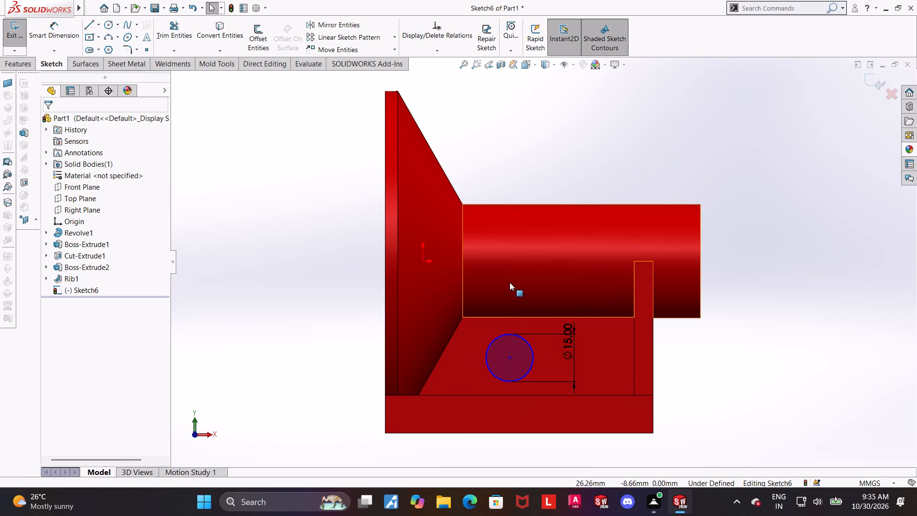
# Dimension the circle's centre 22 mm above the base plate's bottom edge.
pyautogui.scroll(1, 530, 288)
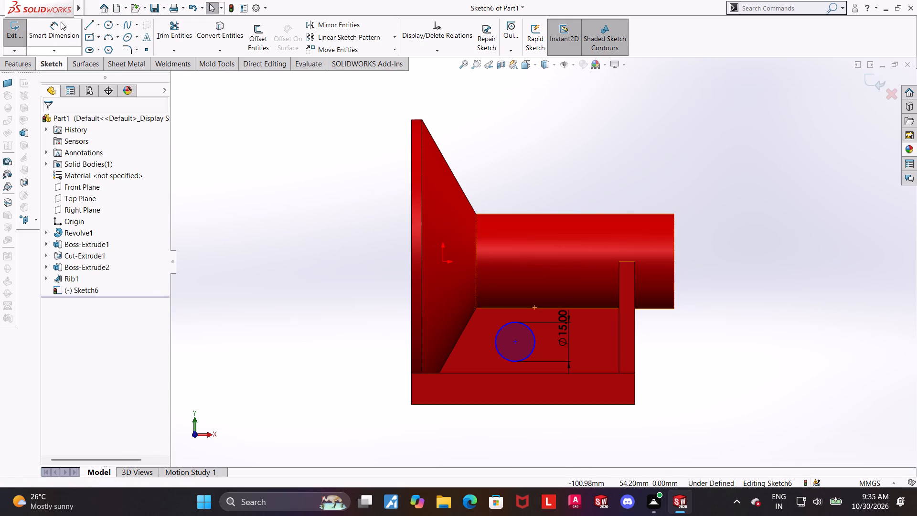
pyautogui.click(56, 15)
pyautogui.click(51, 26)
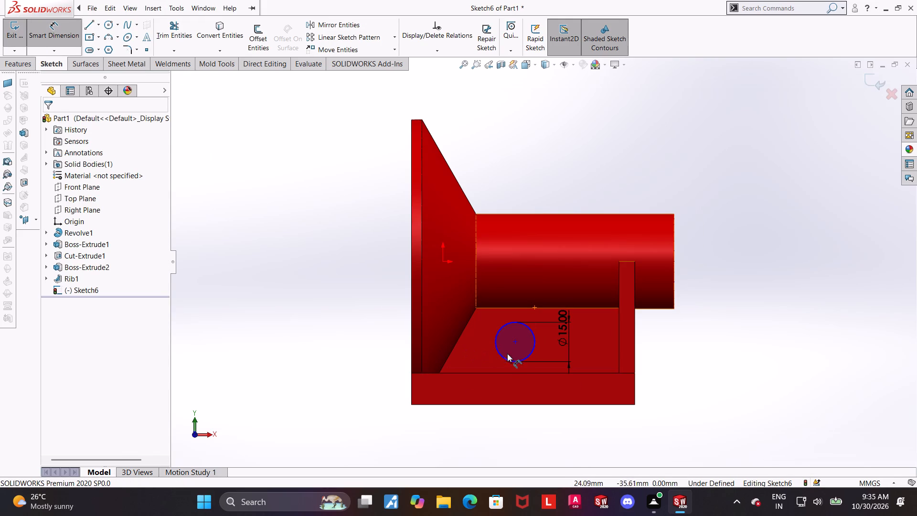
pyautogui.click(512, 344)
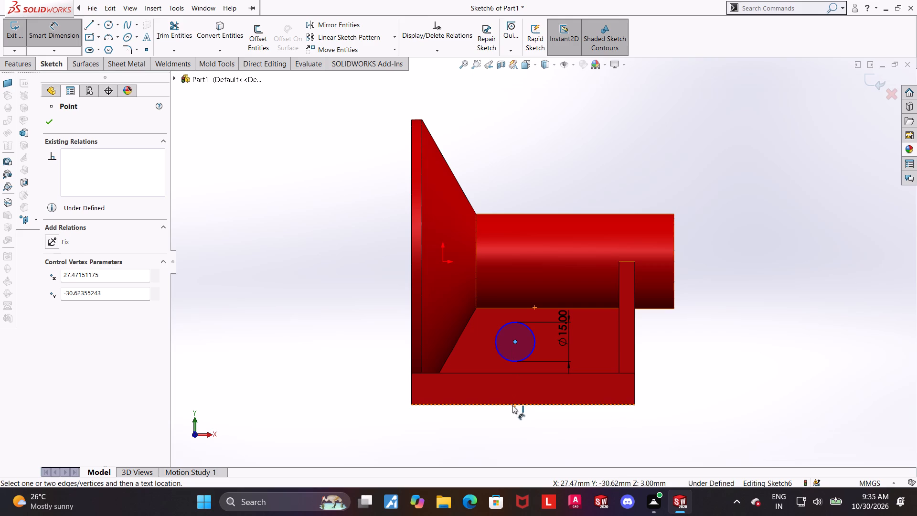
pyautogui.click(512, 405)
pyautogui.click(360, 409)
pyautogui.write('22')
pyautogui.press('Return')
pyautogui.press('Escape')
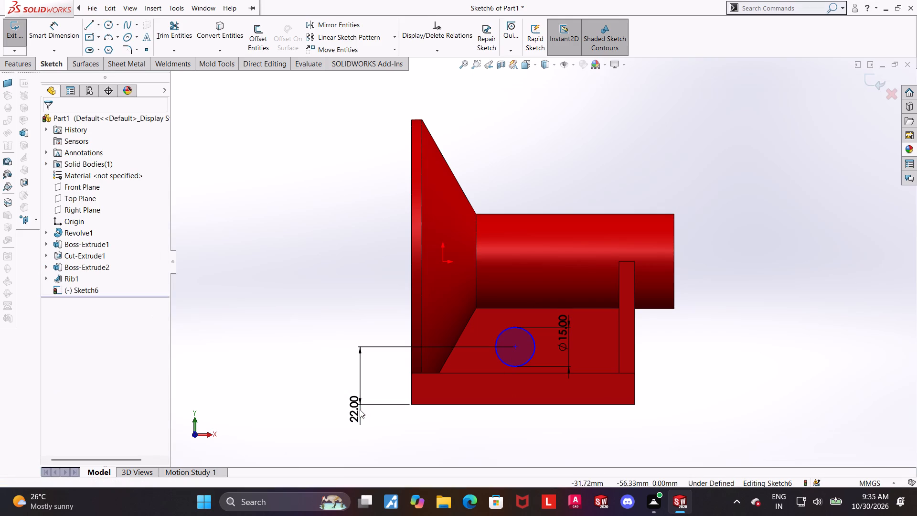
# Dimension the circle's centre 47 mm horizontally from the base plate's end edge beside the end web.
pyautogui.click(70, 30)
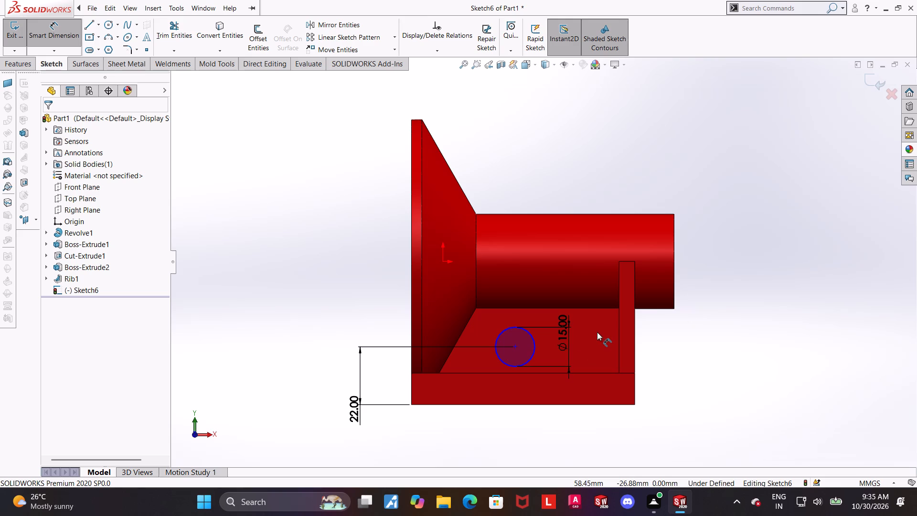
pyautogui.scroll(1, 676, 314)
pyautogui.scroll(-2, 604, 314)
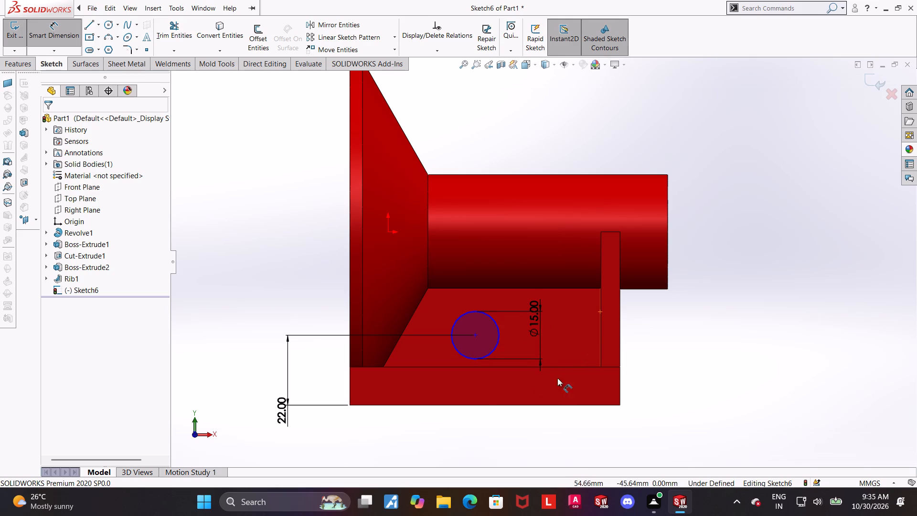
pyautogui.click(476, 336)
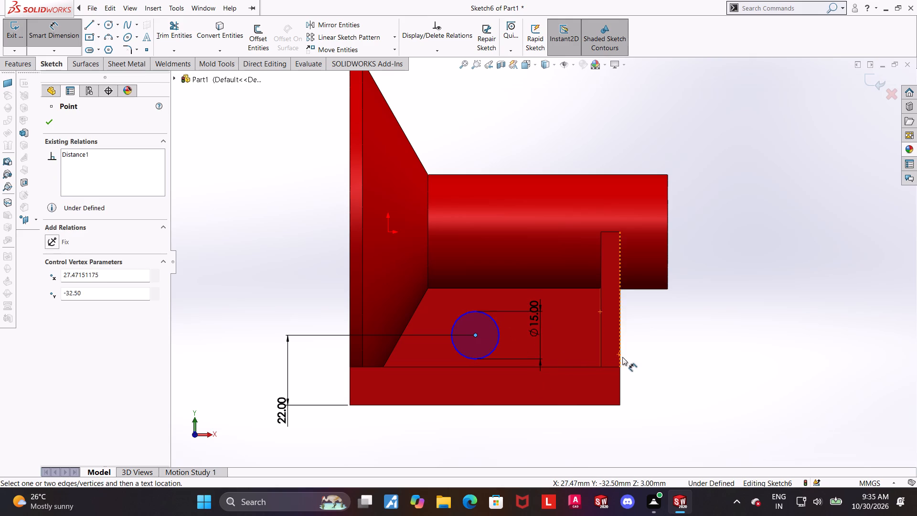
pyautogui.click(619, 388)
pyautogui.click(546, 443)
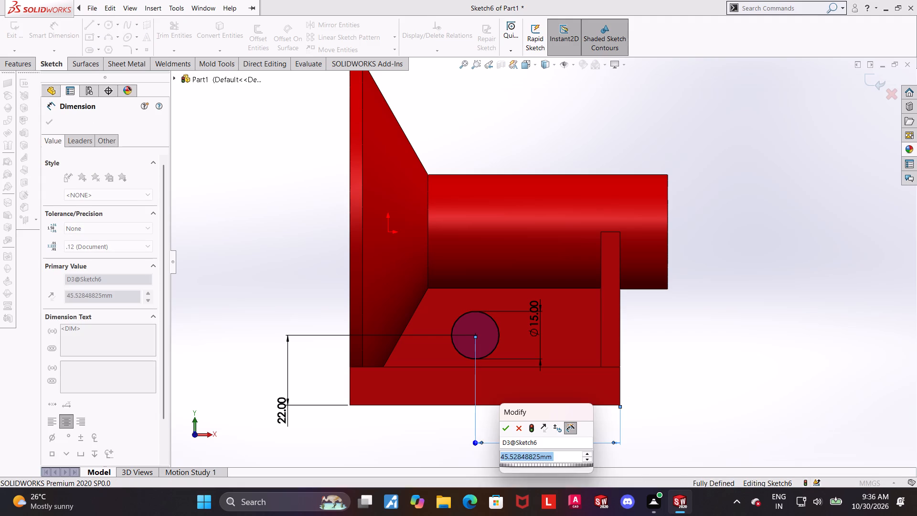
pyautogui.write('47')
pyautogui.press('Return')
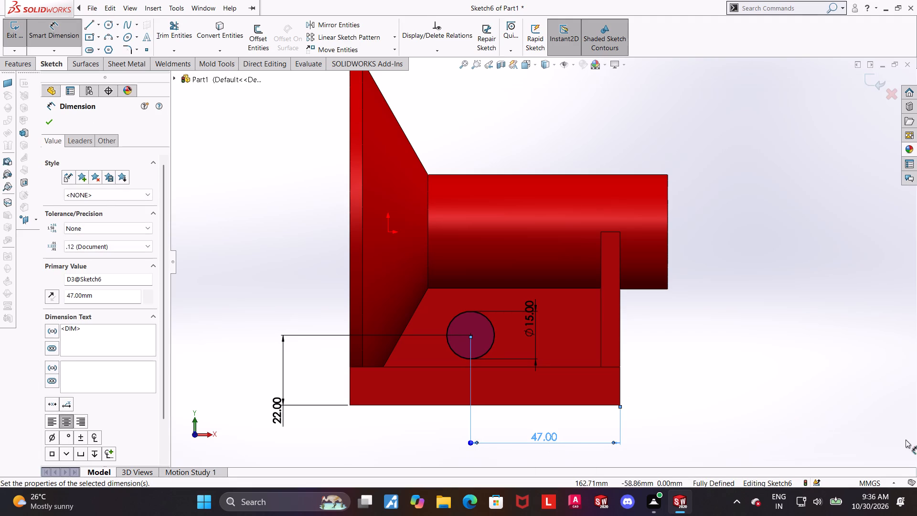
pyautogui.click(803, 352)
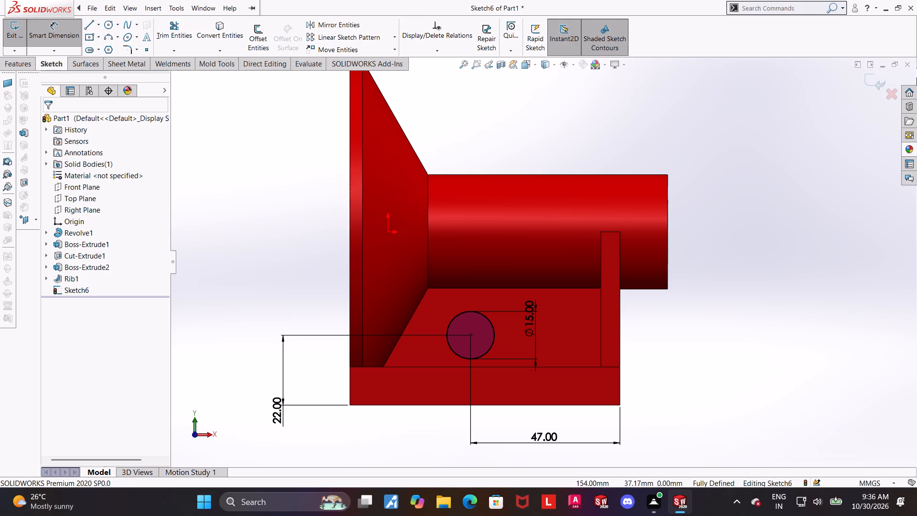
# Exit the sketch and cut the circle through the rib with an Extruded Cut using the Up To Next end condition.
pyautogui.click(867, 83)
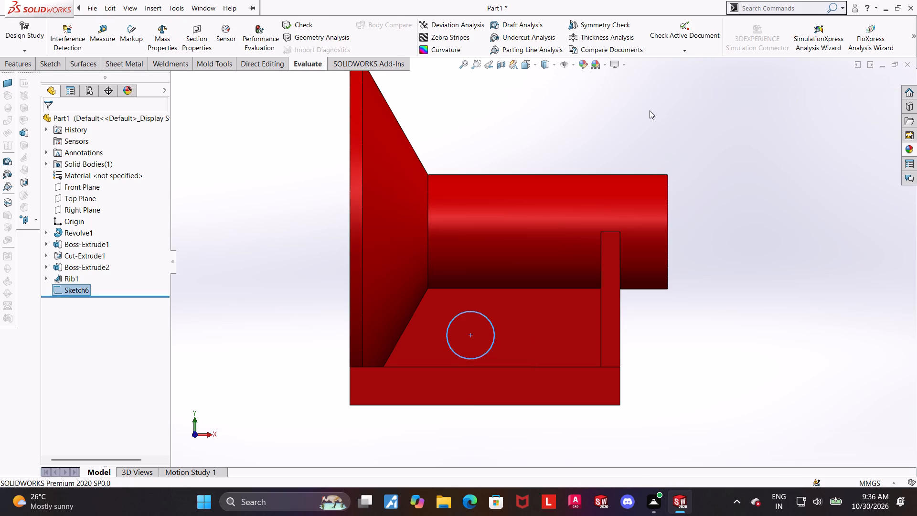
pyautogui.click(29, 56)
pyautogui.click(26, 59)
pyautogui.click(166, 38)
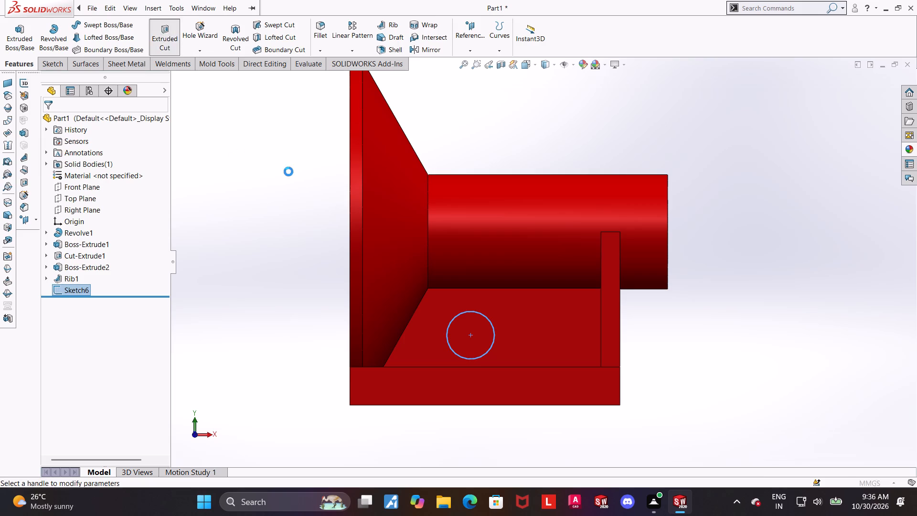
pyautogui.moveTo(284, 173); pyautogui.dragTo(212, 190, button='middle')
pyautogui.click(86, 192)
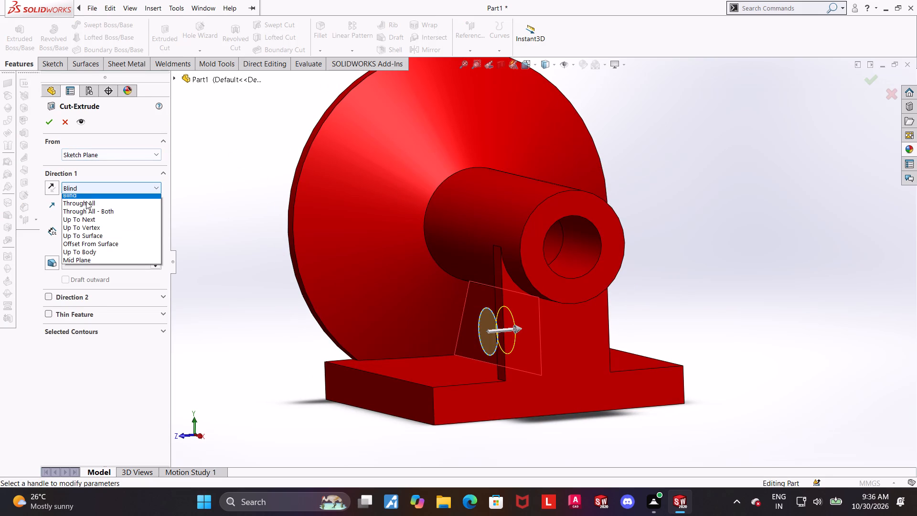
pyautogui.click(87, 203)
pyautogui.click(81, 190)
pyautogui.click(82, 221)
pyautogui.scroll(1, 226, 212)
pyautogui.moveTo(205, 215); pyautogui.dragTo(163, 211, button='middle')
pyautogui.click(50, 116)
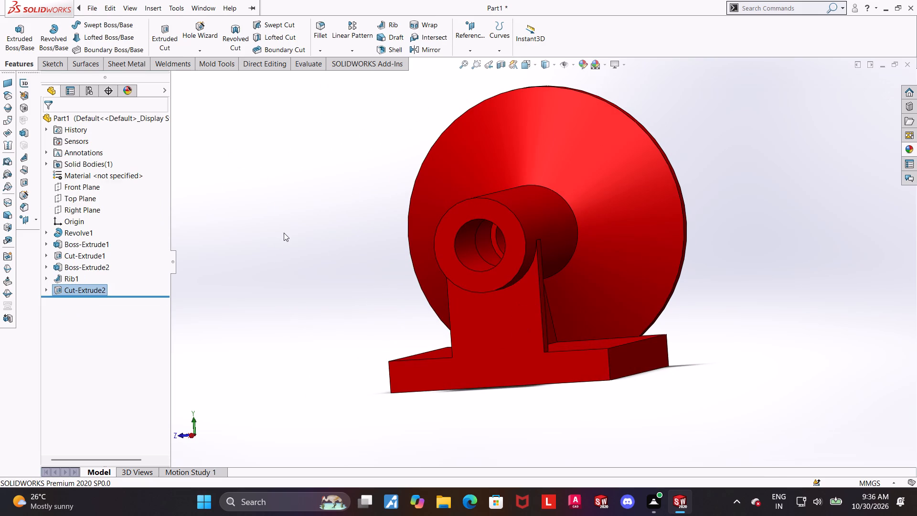
# Start a sketch on the base plate's top face.
pyautogui.moveTo(286, 233); pyautogui.dragTo(345, 244, button='middle')
pyautogui.moveTo(390, 231); pyautogui.dragTo(409, 237, button='middle')
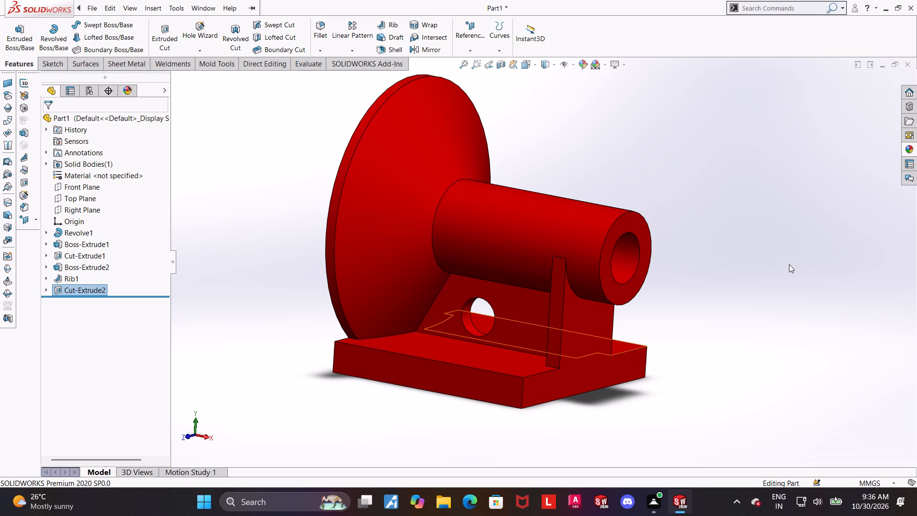
pyautogui.scroll(-1, 614, 259)
pyautogui.scroll(2, 665, 259)
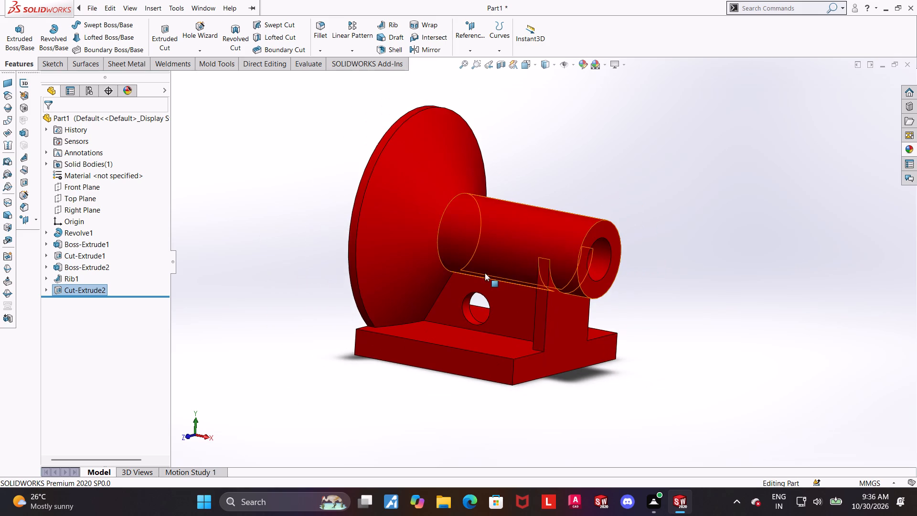
pyautogui.moveTo(483, 275); pyautogui.dragTo(524, 280, button='middle')
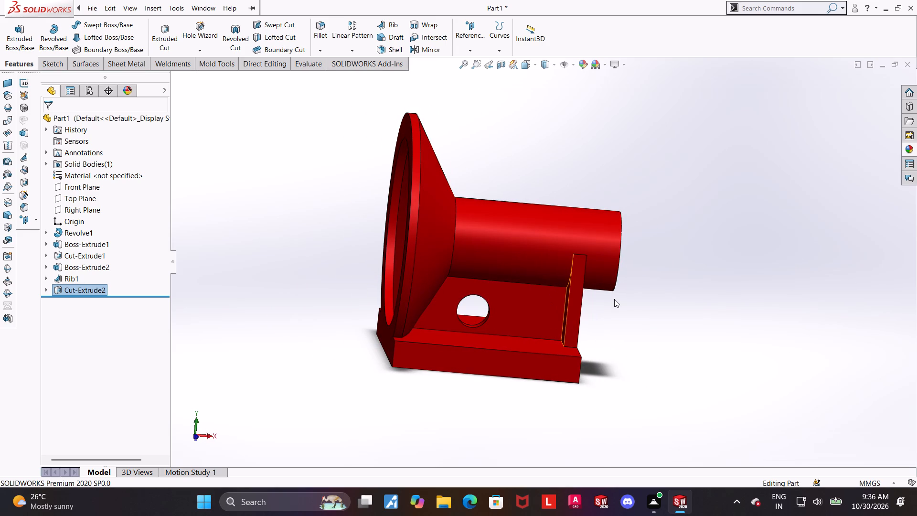
pyautogui.moveTo(535, 275); pyautogui.dragTo(493, 307, button='middle')
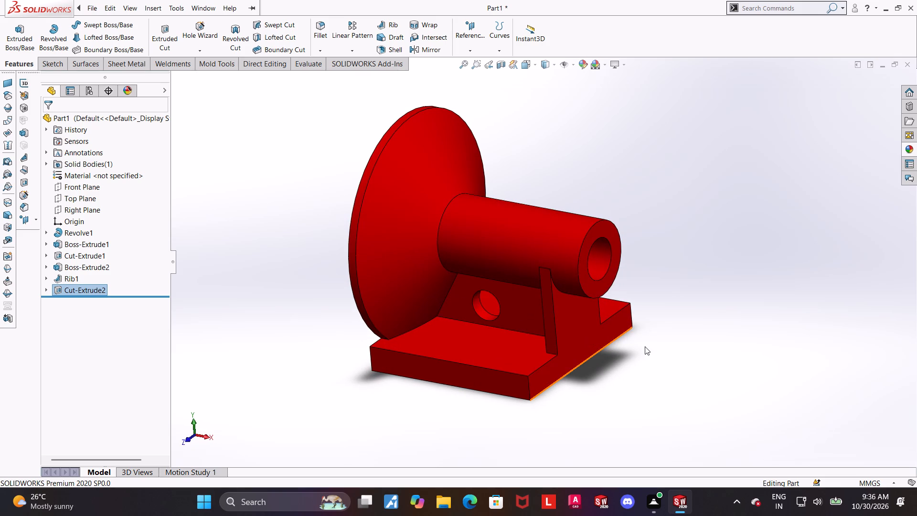
pyautogui.click(470, 356)
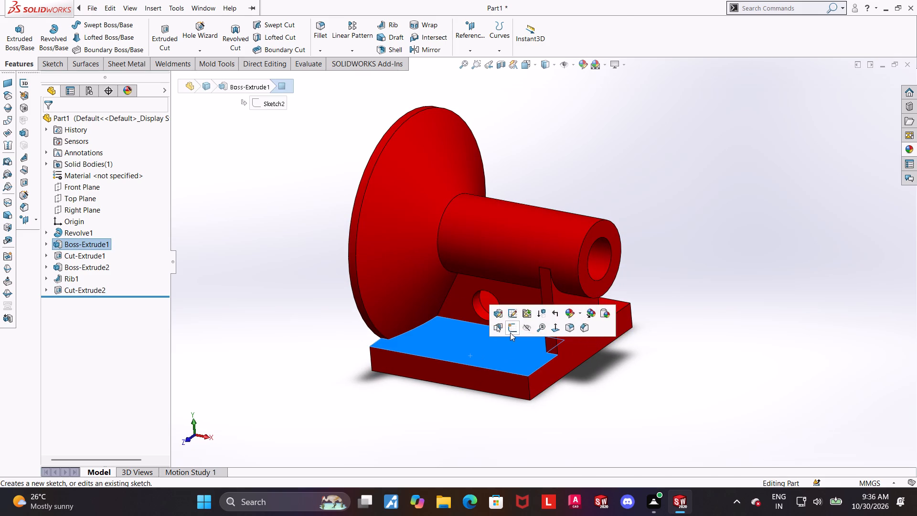
pyautogui.click(510, 332)
pyautogui.click(86, 308)
pyautogui.click(94, 299)
pyautogui.click(115, 287)
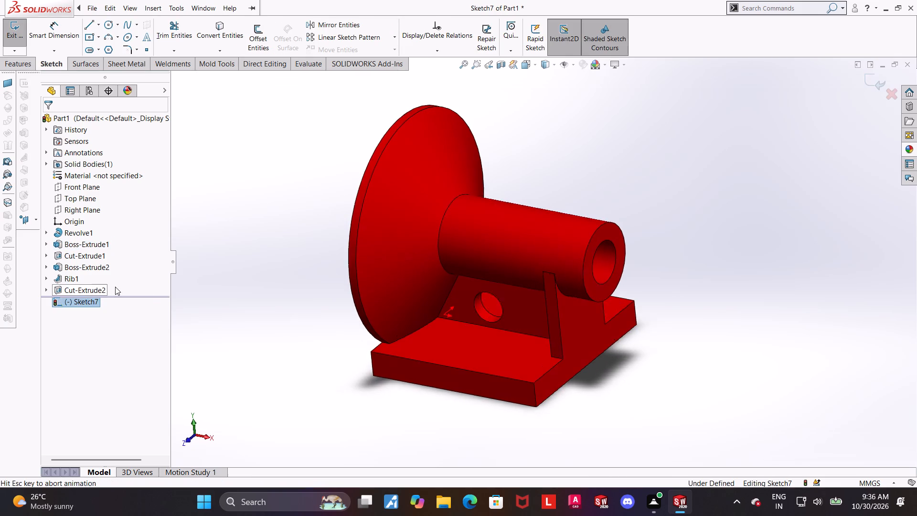
pyautogui.scroll(1, 606, 340)
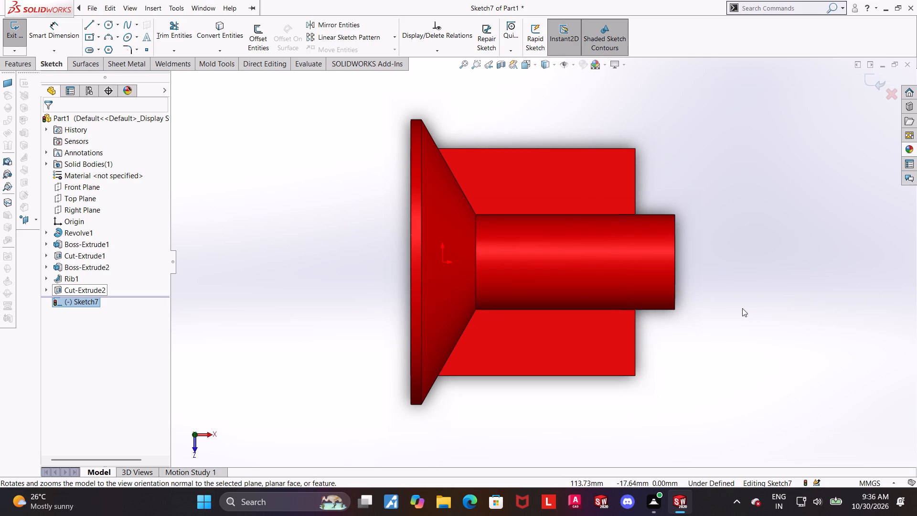
# Draw a horizontal centerline about 100 mm long from the origin along the hub's axis, past the hub's free end.
pyautogui.click(98, 24)
pyautogui.click(107, 49)
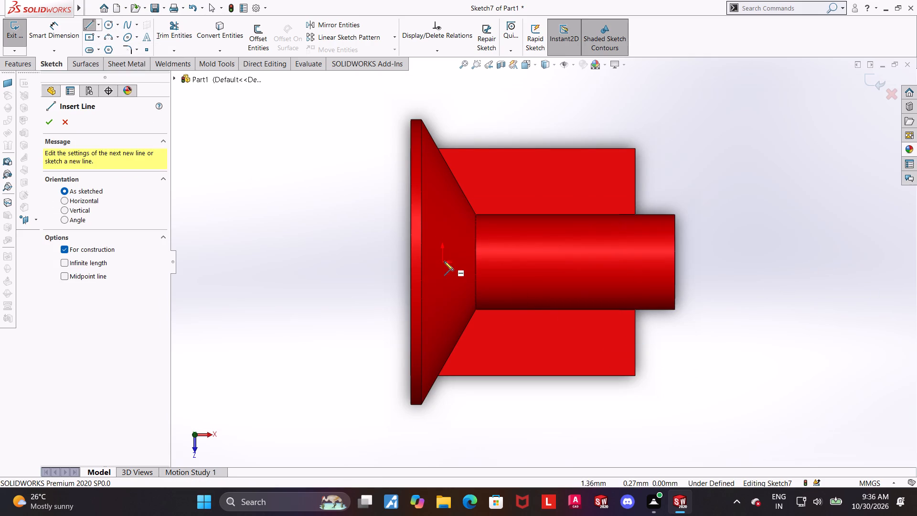
pyautogui.click(442, 260)
pyautogui.click(707, 265)
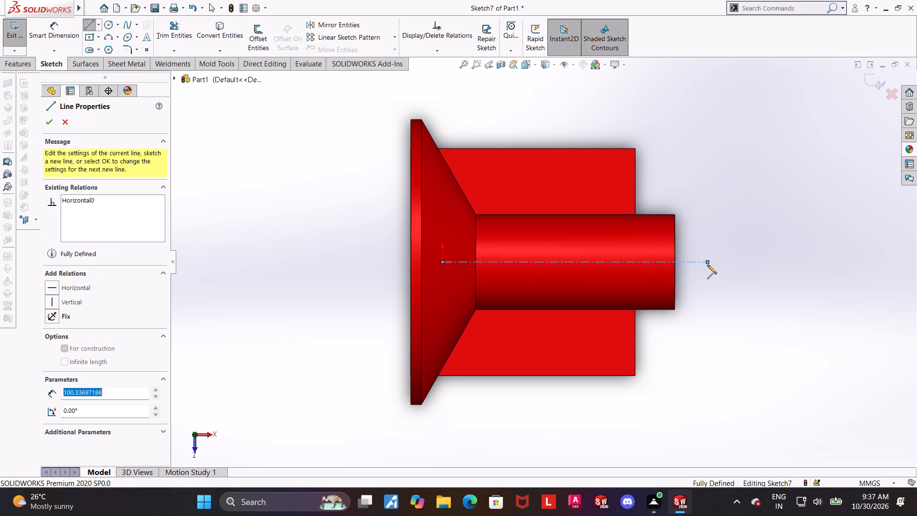
pyautogui.press('Escape')
pyautogui.click(745, 279)
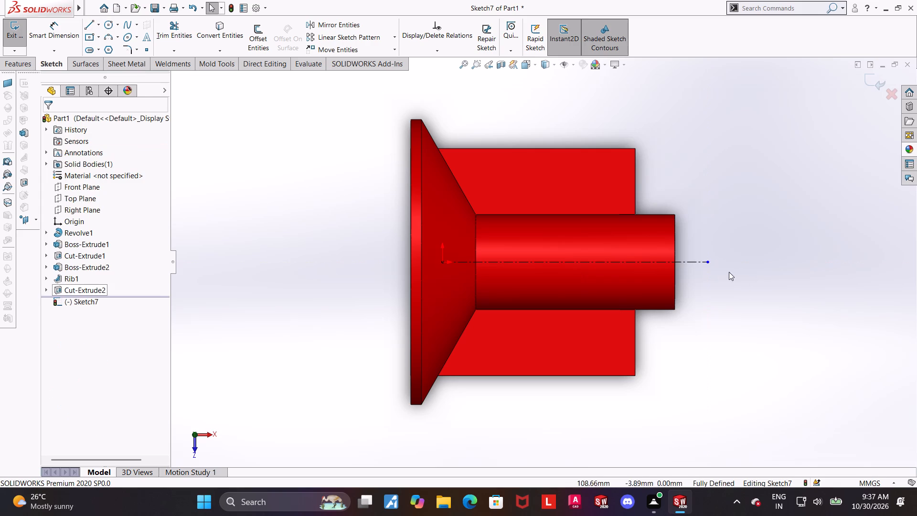
# Make the centerline's outer endpoint coincident with the hub's free end edge.
pyautogui.keyDown('ctrl'); pyautogui.click(706, 264); pyautogui.keyUp('ctrl')
pyautogui.keyDown('ctrl'); pyautogui.click(675, 270); pyautogui.keyUp('ctrl')
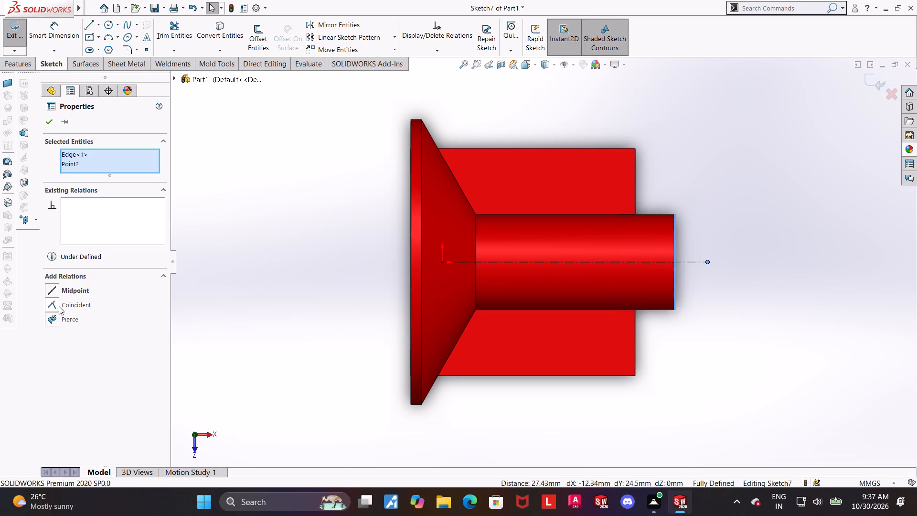
pyautogui.click(53, 306)
pyautogui.click(497, 327)
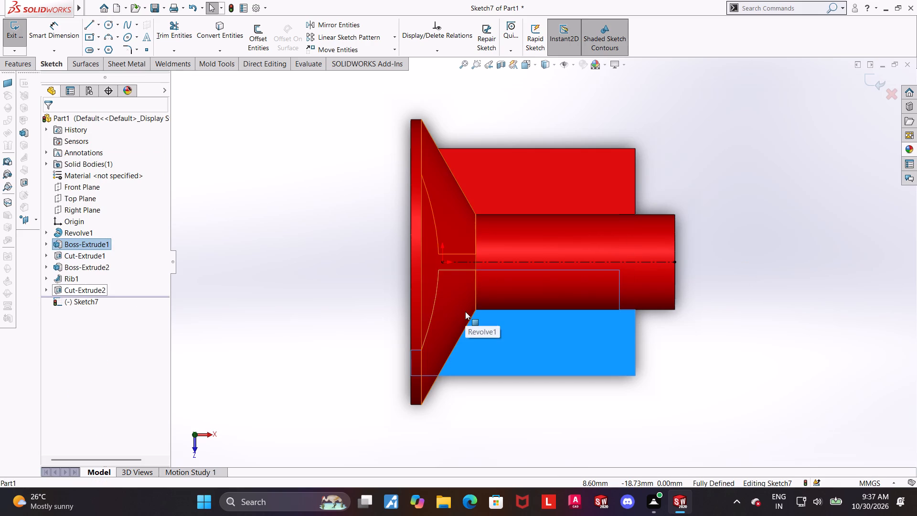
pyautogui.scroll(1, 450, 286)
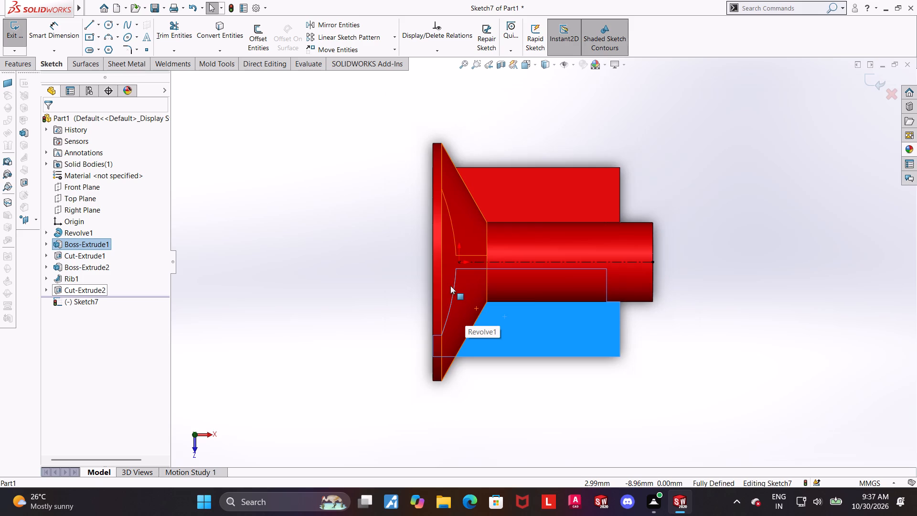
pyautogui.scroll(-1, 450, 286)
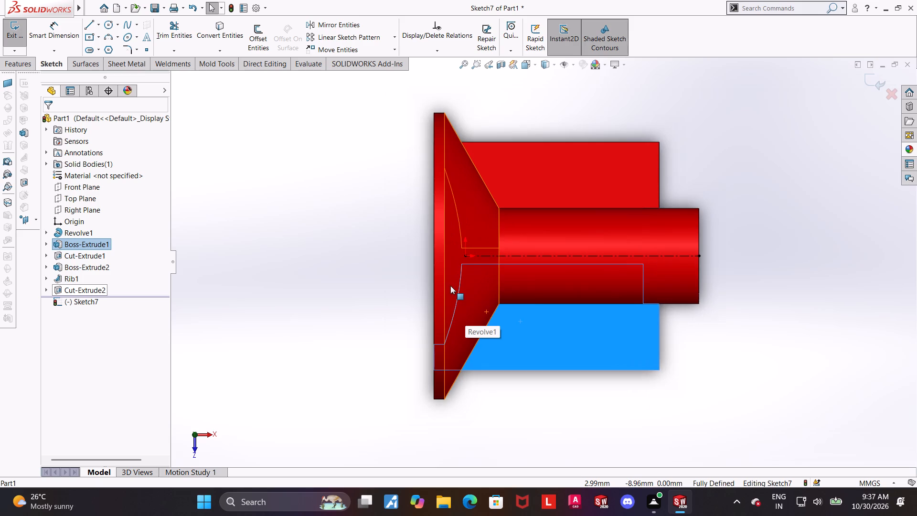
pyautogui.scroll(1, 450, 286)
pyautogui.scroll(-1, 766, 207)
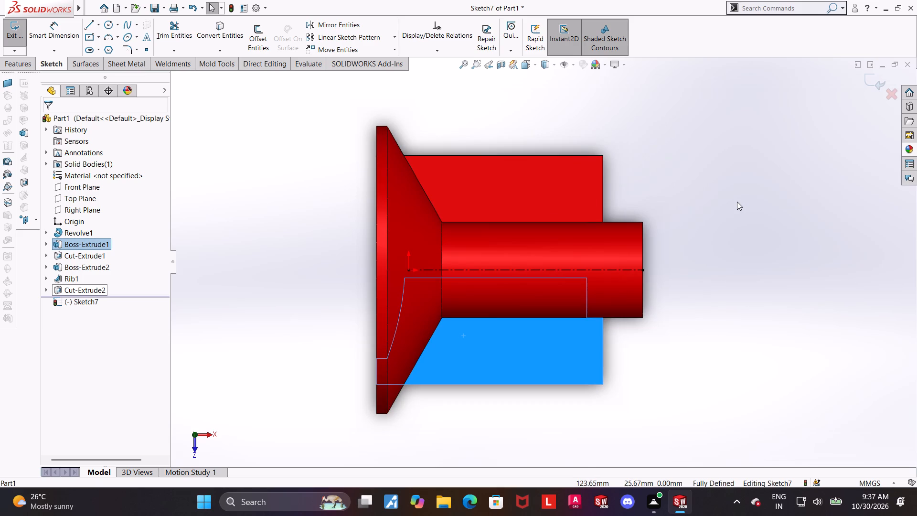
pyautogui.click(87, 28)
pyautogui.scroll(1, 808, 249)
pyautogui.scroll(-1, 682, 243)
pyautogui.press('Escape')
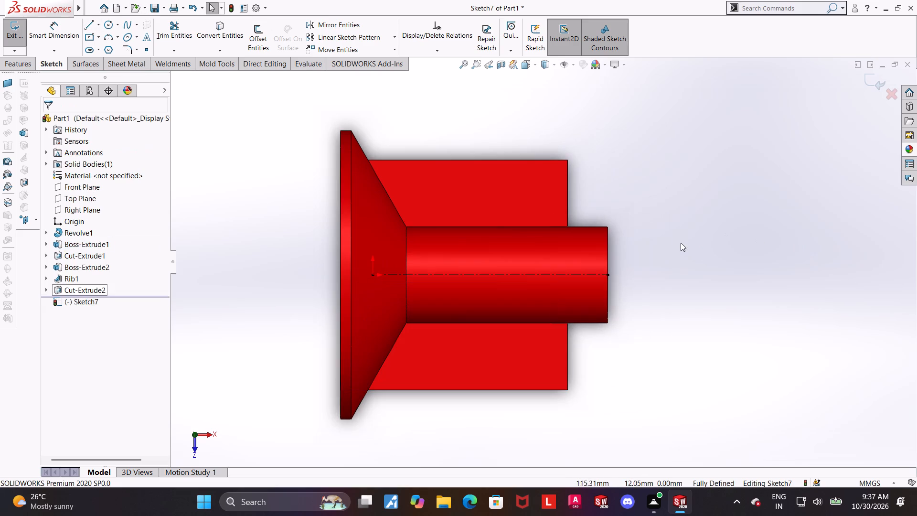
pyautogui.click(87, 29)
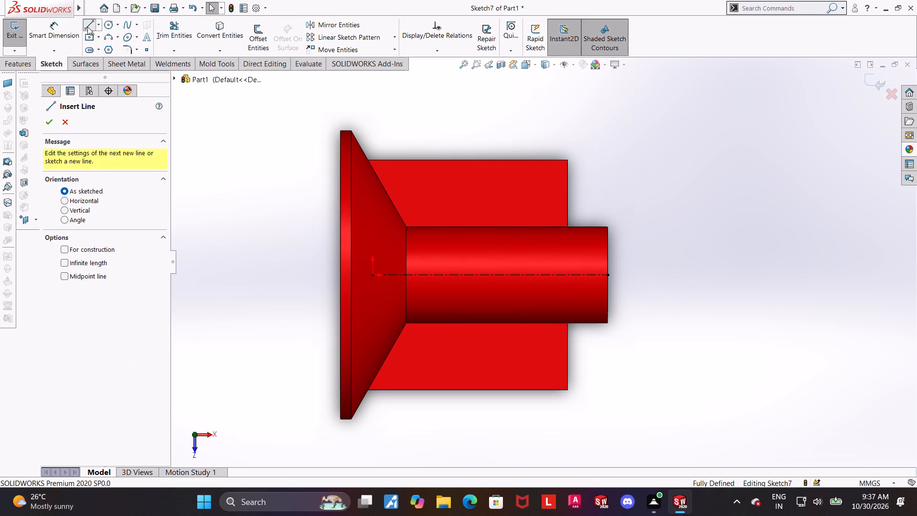
# Draw a circle on the base plate's top face between the hub and the plate's long edge, near the end web.
pyautogui.click(107, 25)
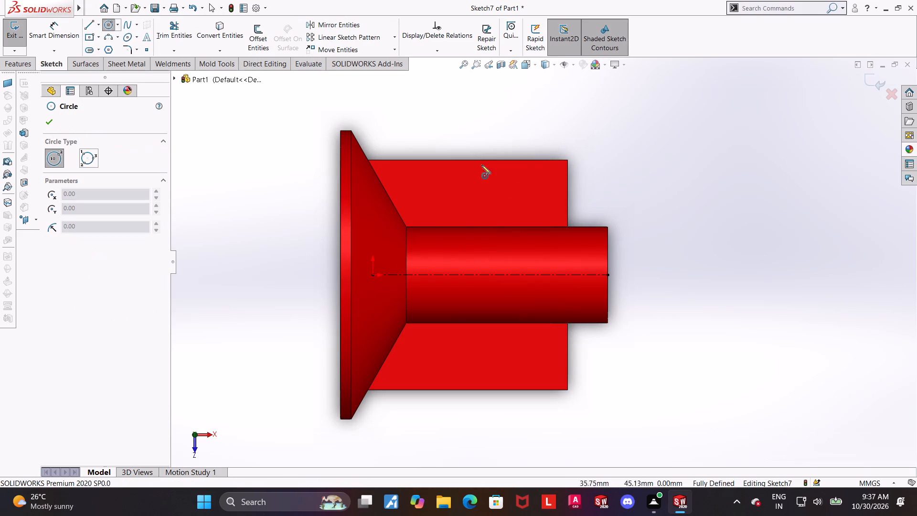
pyautogui.click(524, 190)
pyautogui.click(542, 181)
pyautogui.press('Escape')
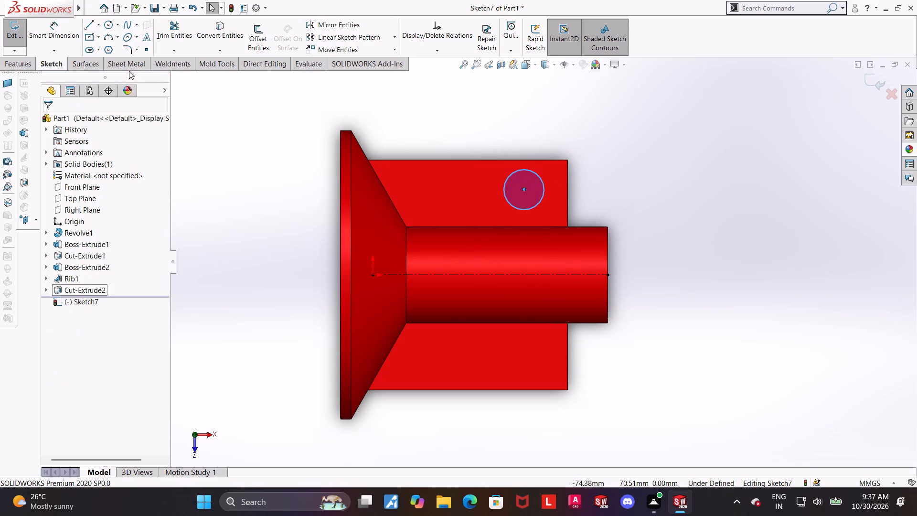
# Dimension the circle on the base plate to a diameter of 9 mm.
pyautogui.click(42, 27)
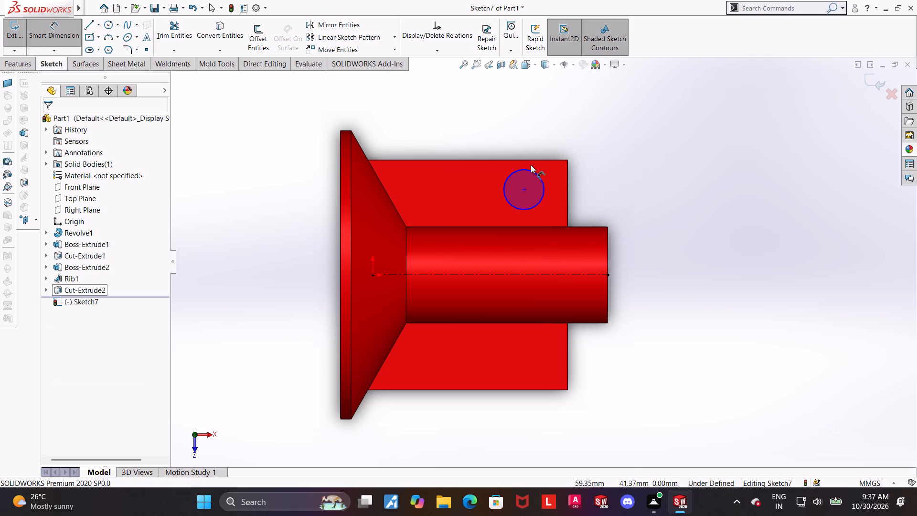
pyautogui.click(529, 168)
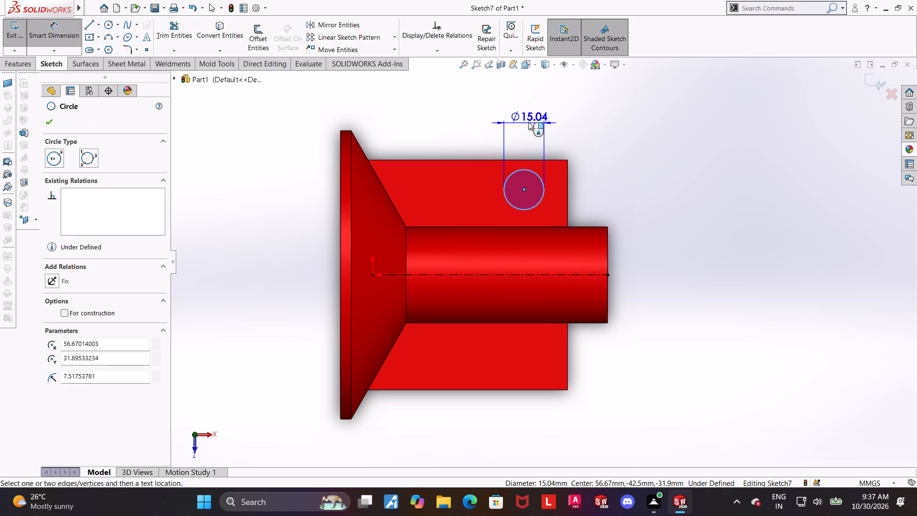
pyautogui.click(528, 122)
pyautogui.press('9')
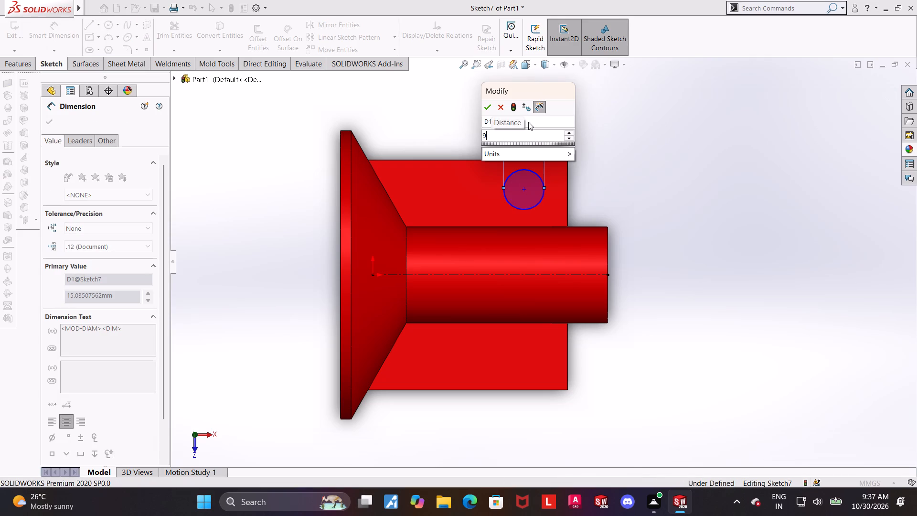
pyautogui.press('Return')
pyautogui.press('Escape')
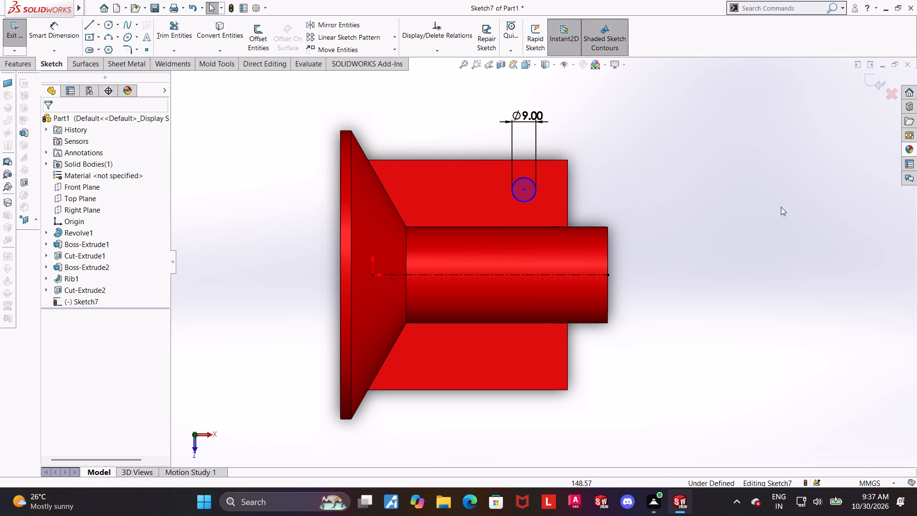
# Mirror the 9 mm circle about the horizontal centerline, keeping the original as a copy.
pyautogui.click(347, 21)
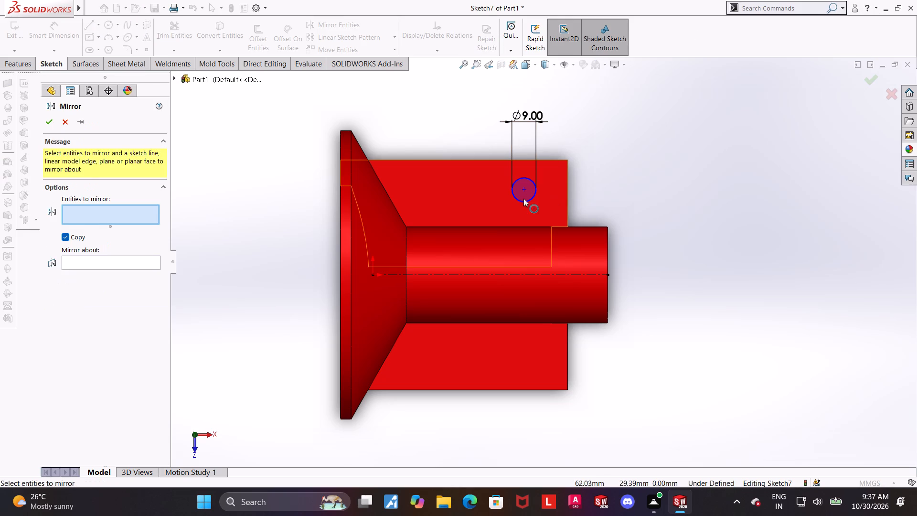
pyautogui.click(525, 203)
pyautogui.doubleClick(103, 257)
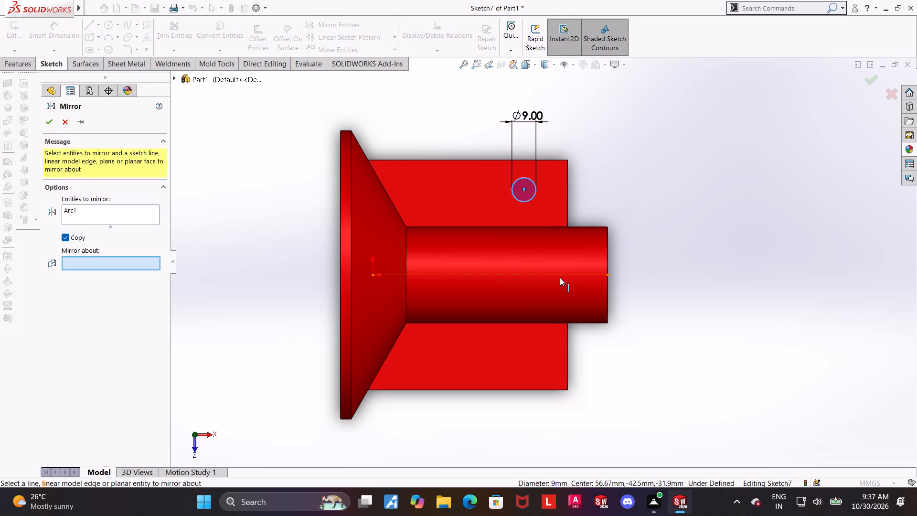
pyautogui.click(554, 276)
pyautogui.click(53, 118)
pyautogui.click(794, 237)
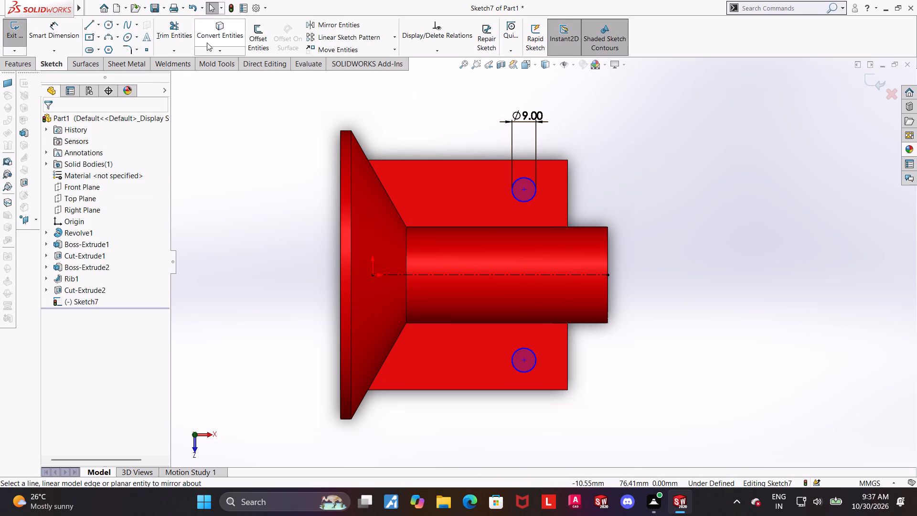
# Dimension the distance between the centers of the two mirrored circles as 60 mm.
pyautogui.click(35, 25)
pyautogui.click(522, 189)
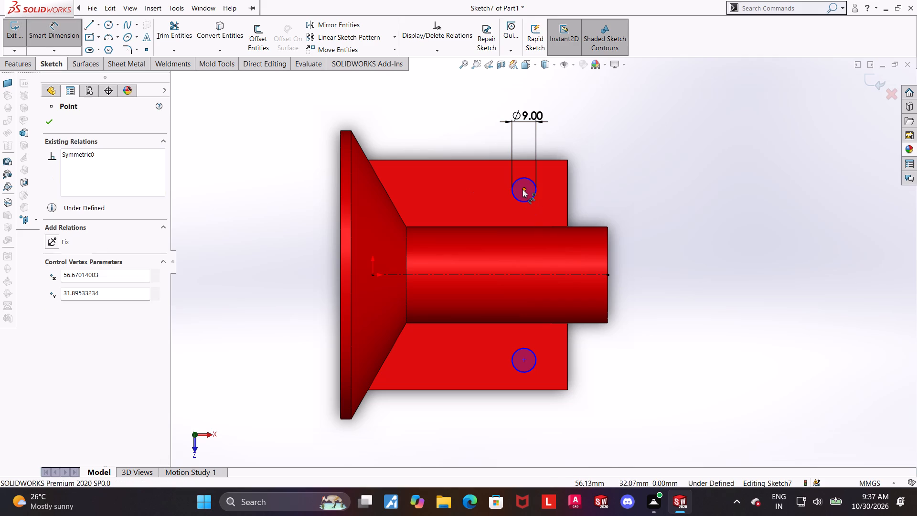
pyautogui.click(524, 361)
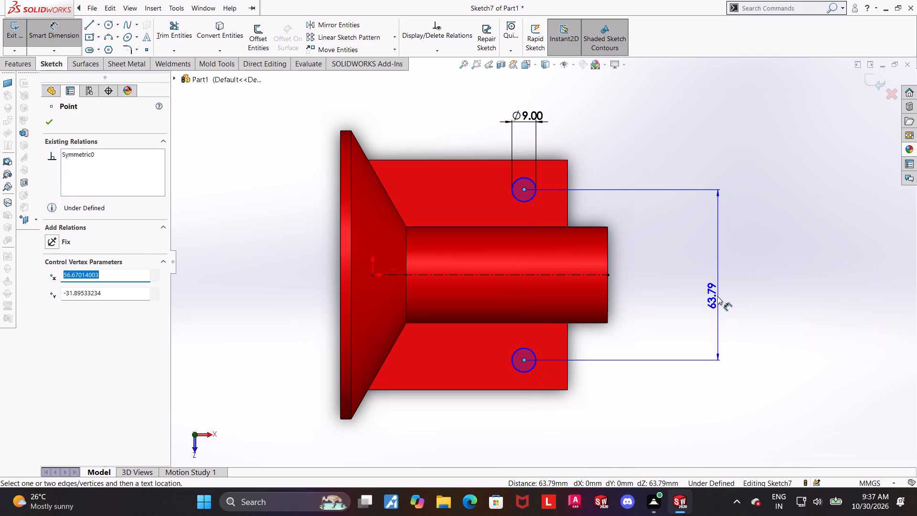
pyautogui.click(717, 296)
pyautogui.write('60')
pyautogui.press('Return')
pyautogui.press('Escape')
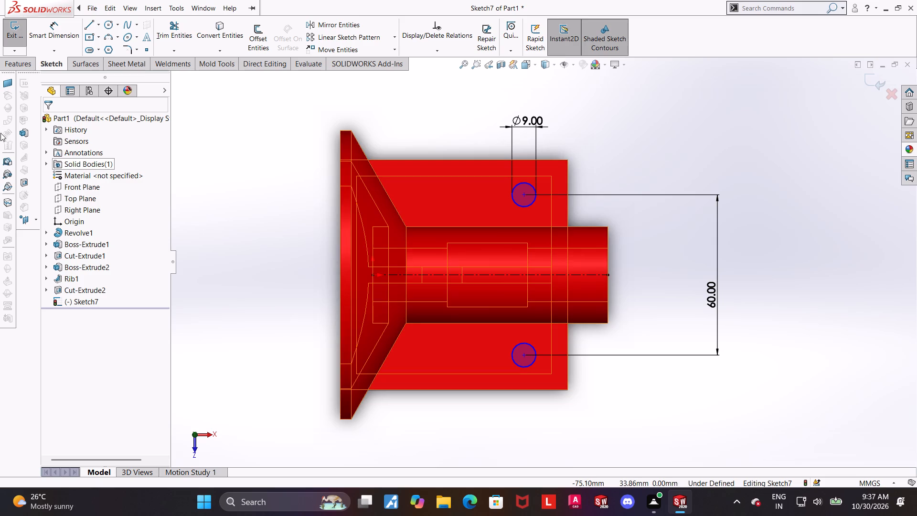
# Dimension the horizontal distance from the flange's outer face edge to the original circle's center as 62 mm.
pyautogui.click(56, 30)
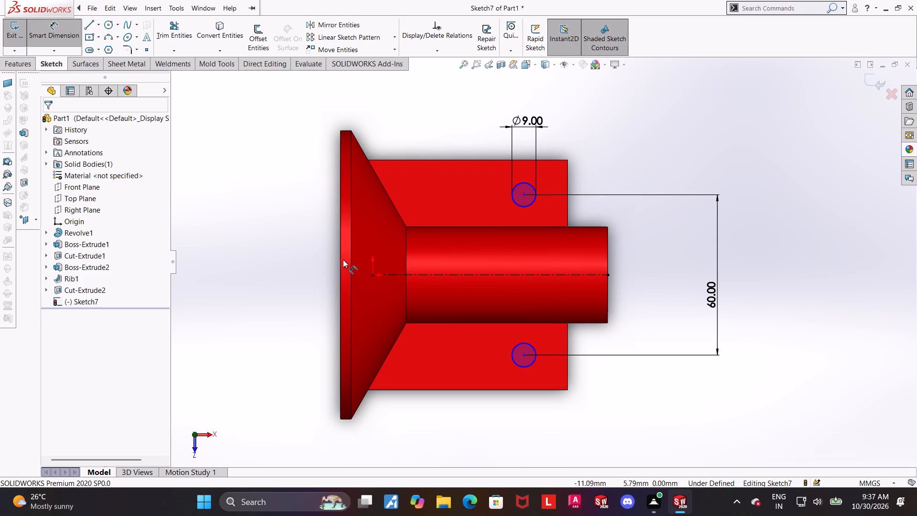
pyautogui.click(341, 259)
pyautogui.click(526, 197)
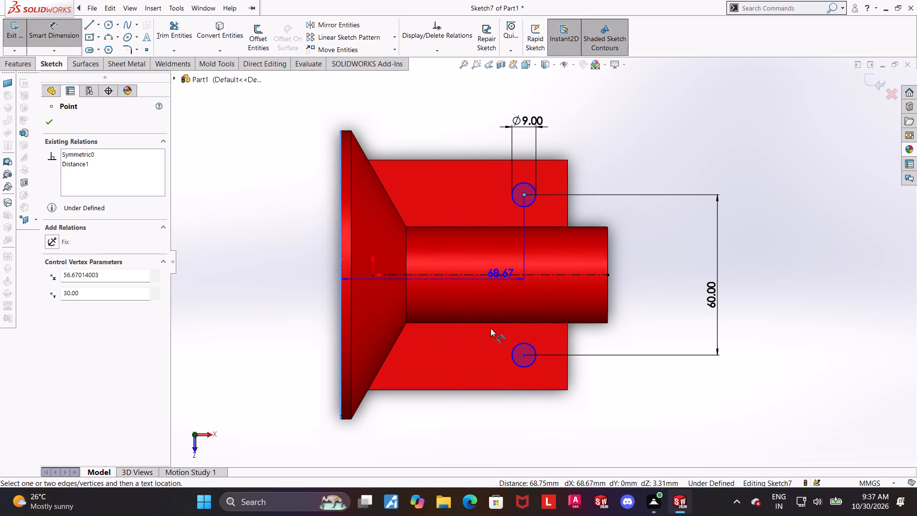
pyautogui.click(452, 449)
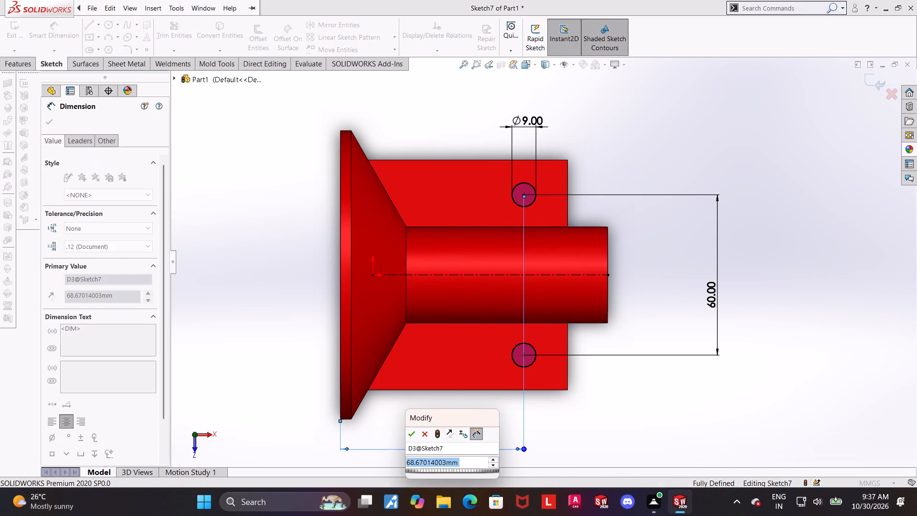
pyautogui.write('62')
pyautogui.press('Return')
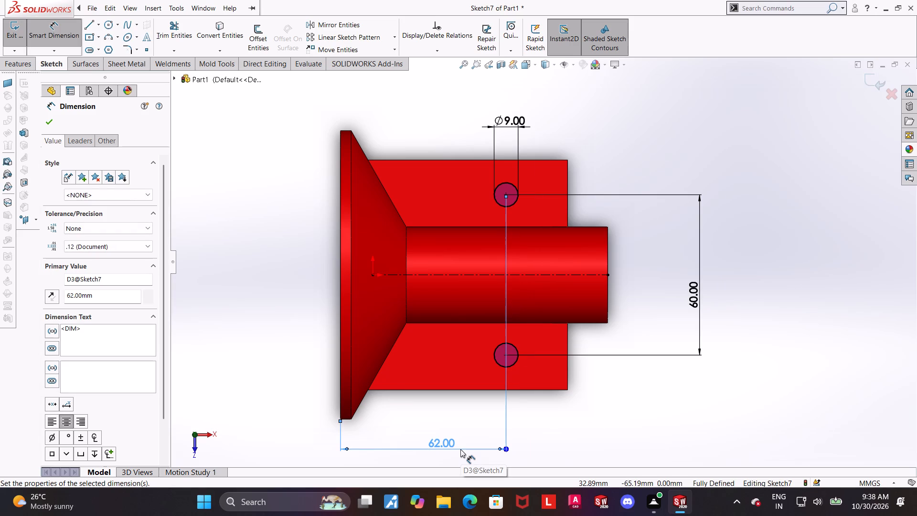
pyautogui.scroll(1, 498, 430)
pyautogui.click(648, 396)
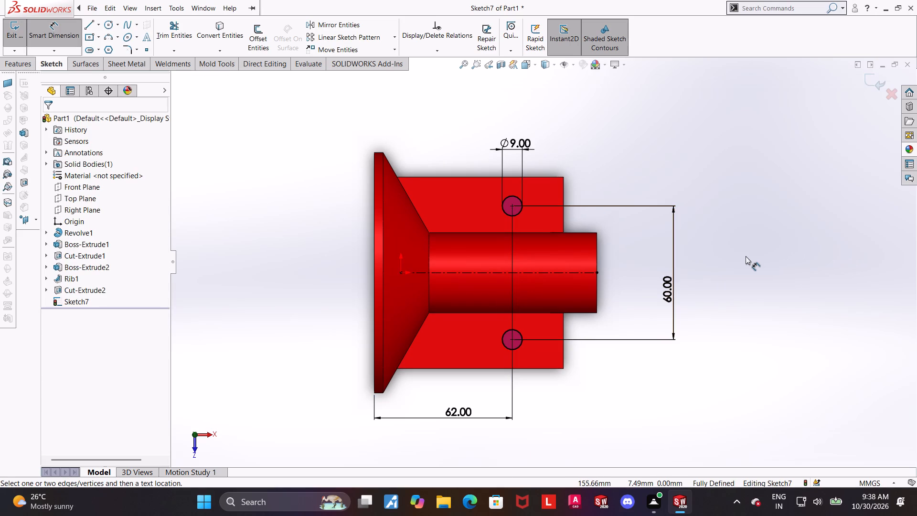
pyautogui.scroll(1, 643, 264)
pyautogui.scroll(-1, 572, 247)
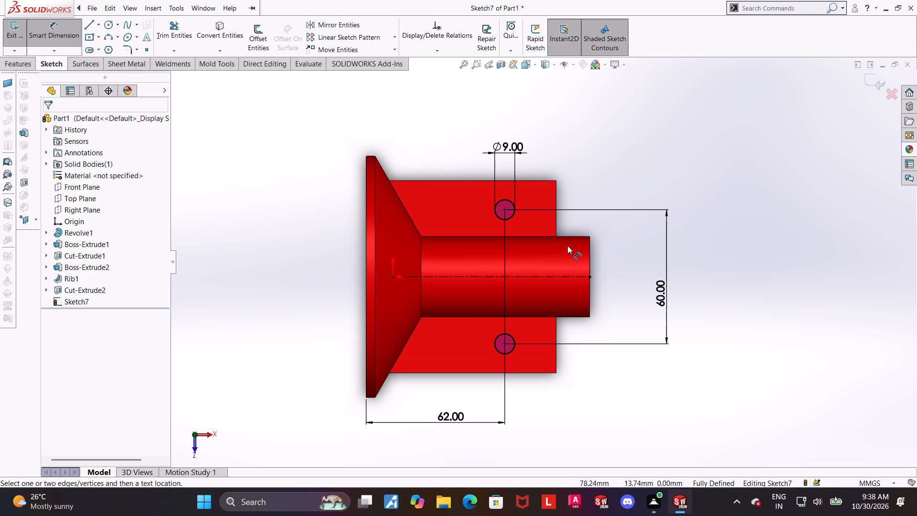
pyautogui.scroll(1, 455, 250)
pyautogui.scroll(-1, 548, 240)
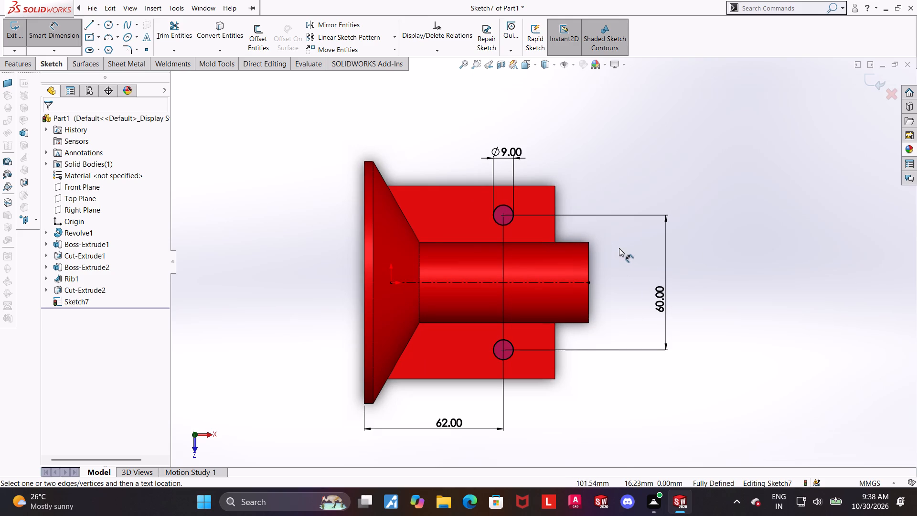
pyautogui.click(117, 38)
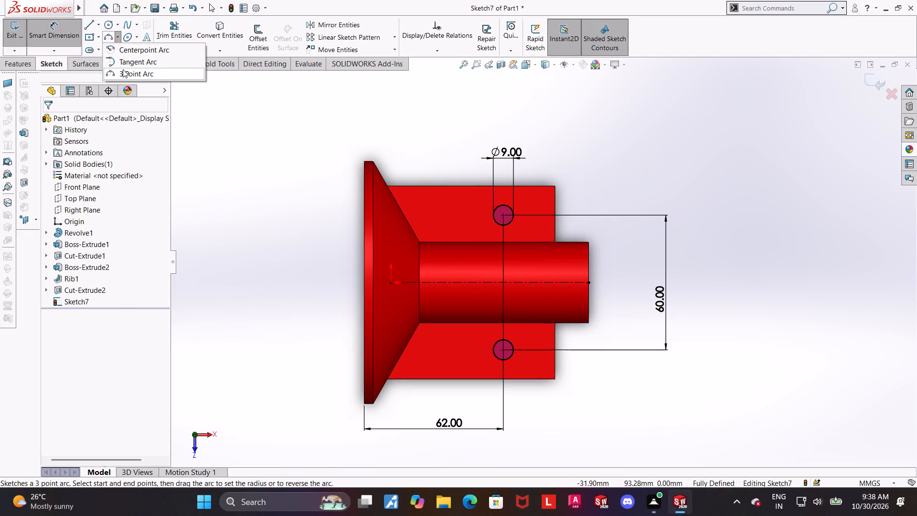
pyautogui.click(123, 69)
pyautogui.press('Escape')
# Draw a centerpoint semicircular arc around the original 9 mm circle, centered on it and bulging just past the plate's long edge.
pyautogui.click(118, 35)
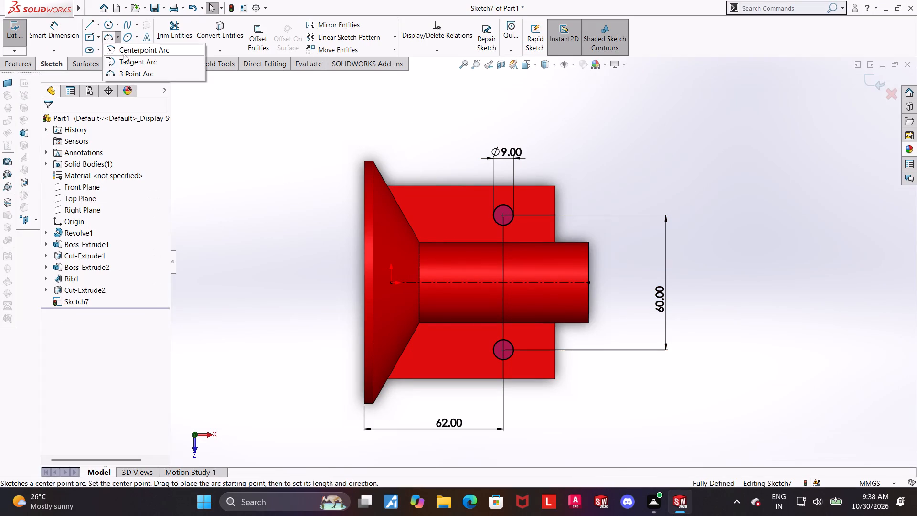
pyautogui.click(125, 49)
pyautogui.scroll(-2, 691, 193)
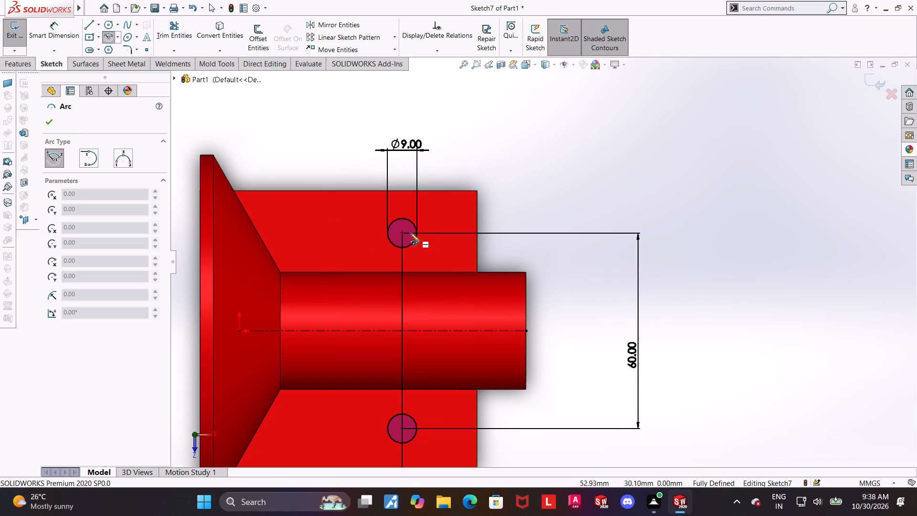
pyautogui.click(404, 235)
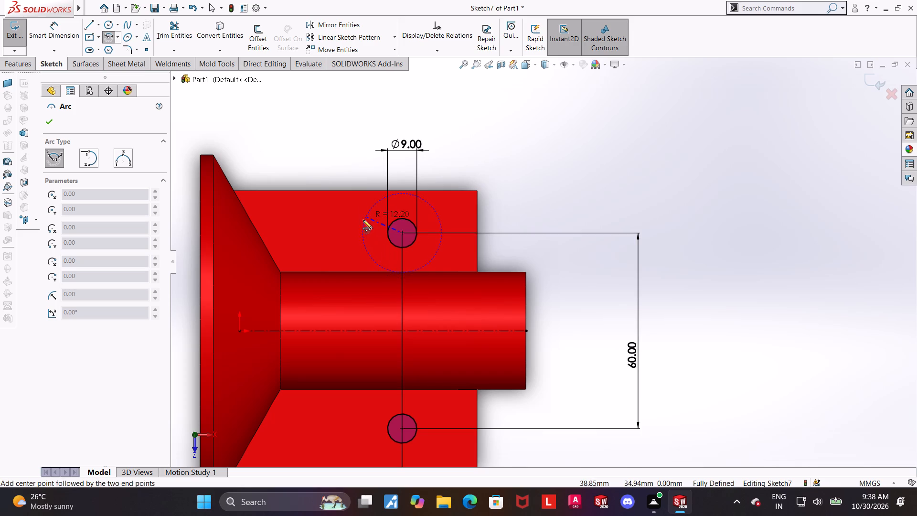
pyautogui.click(356, 236)
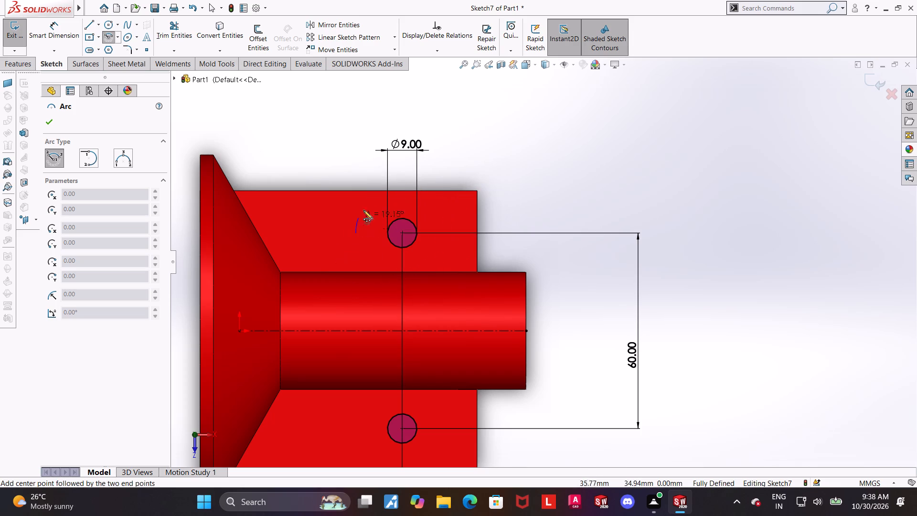
pyautogui.click(452, 233)
pyautogui.press('Escape')
pyautogui.press('Escape')
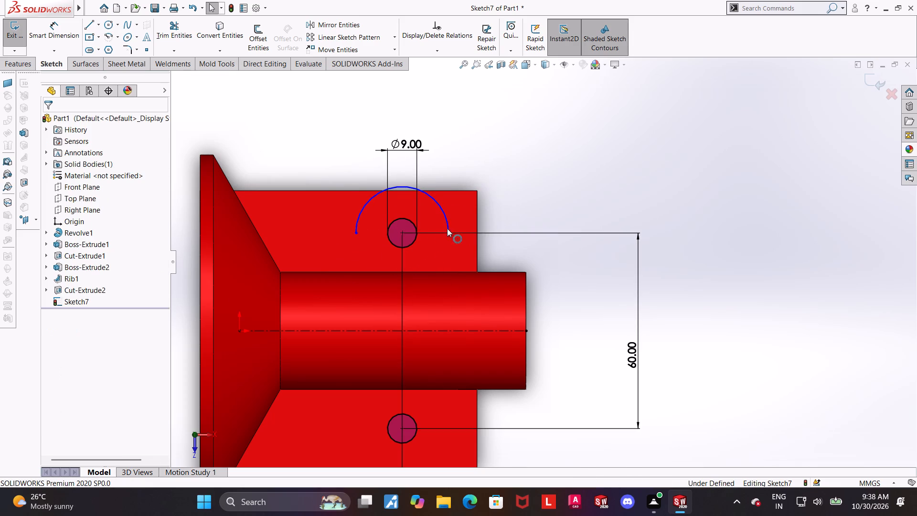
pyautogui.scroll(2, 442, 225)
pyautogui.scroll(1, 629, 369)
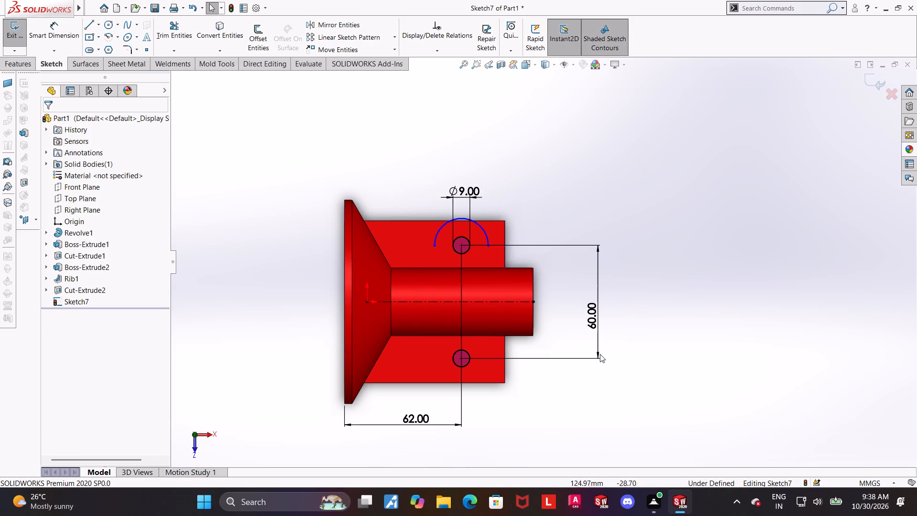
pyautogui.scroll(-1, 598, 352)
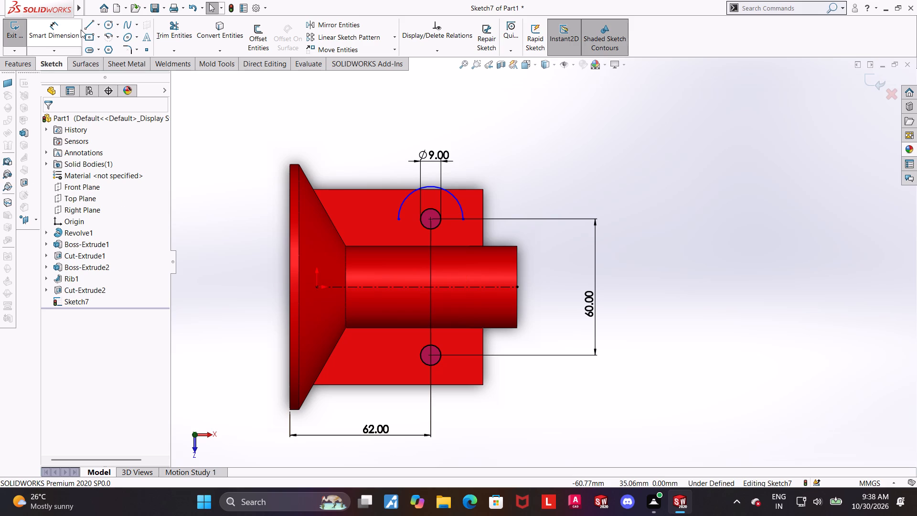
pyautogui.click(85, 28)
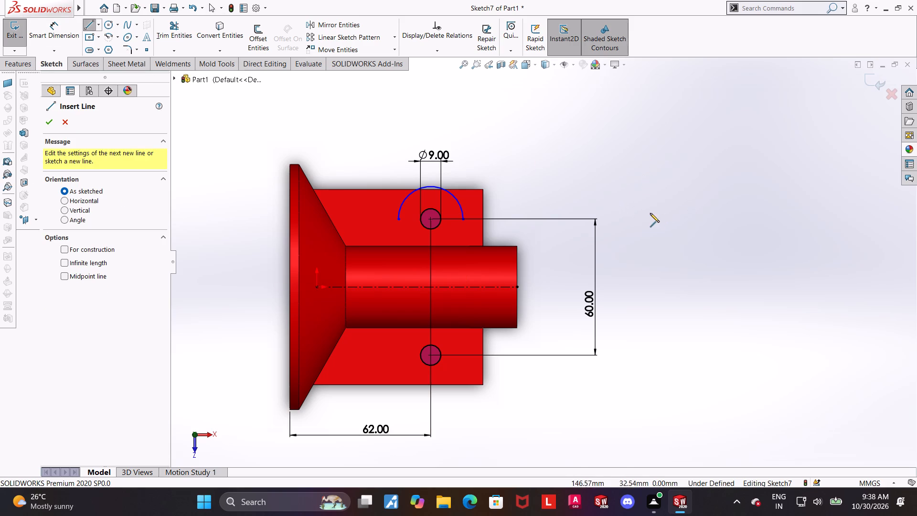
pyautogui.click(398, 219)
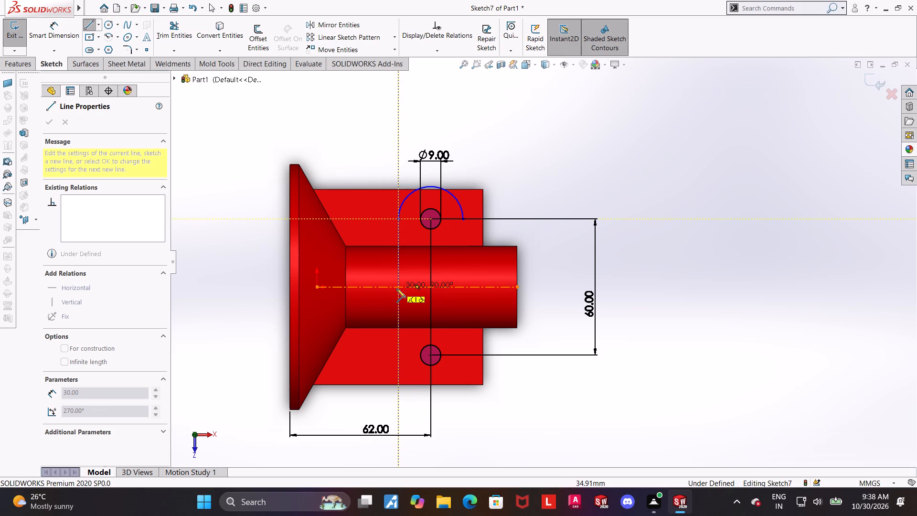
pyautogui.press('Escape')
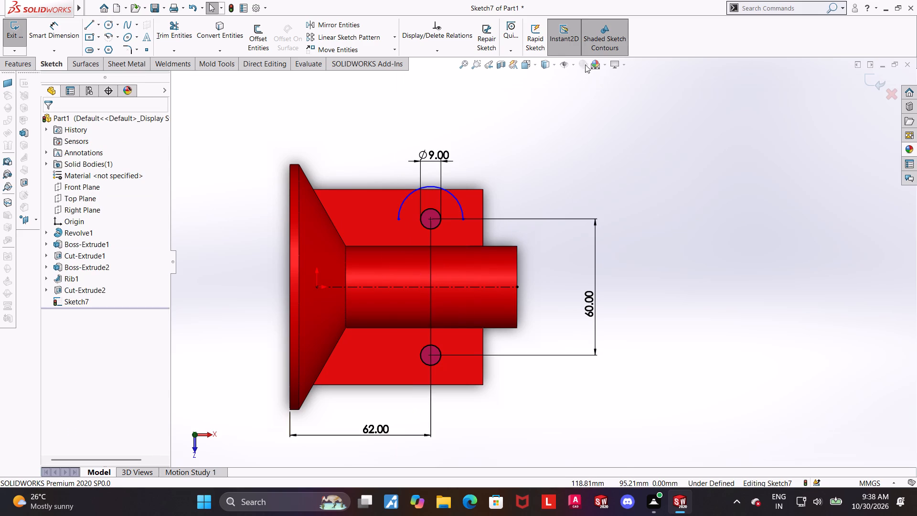
# Switch the model's display style to hidden lines visible.
pyautogui.click(552, 64)
pyautogui.click(548, 119)
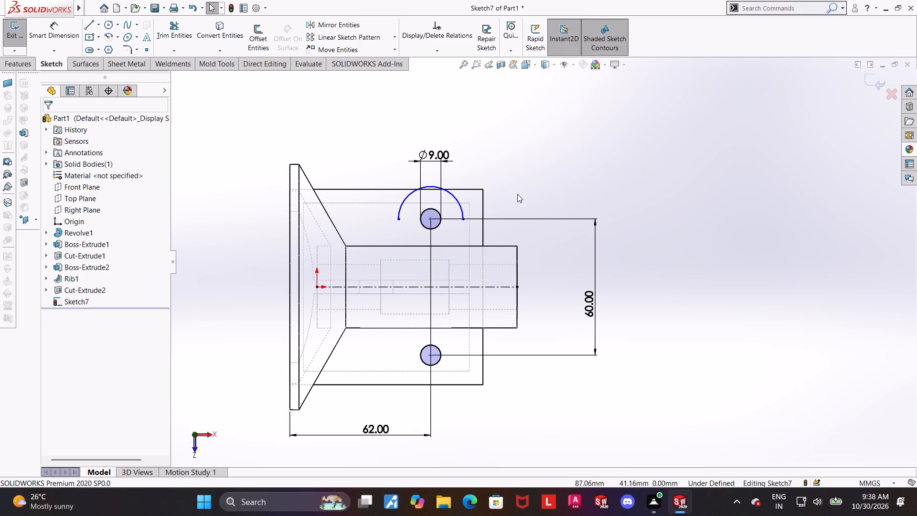
# Draw a vertical line about 27 mm long from the arc's flange-side endpoint to the rib's nearer hidden edge.
pyautogui.scroll(-1, 476, 218)
pyautogui.click(90, 27)
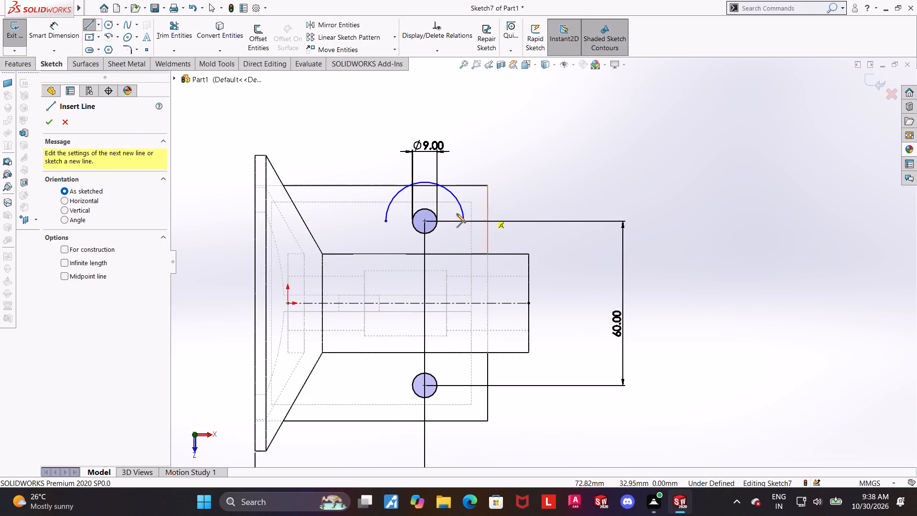
pyautogui.click(385, 221)
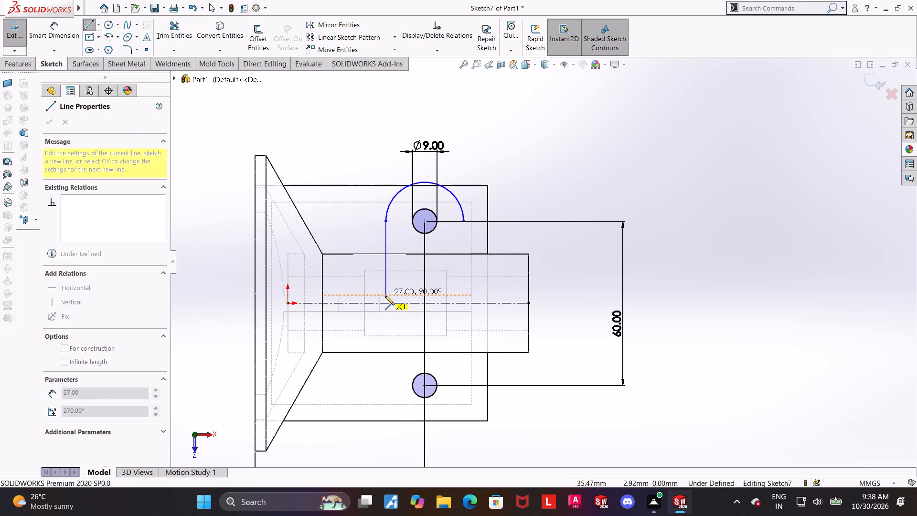
pyautogui.click(385, 296)
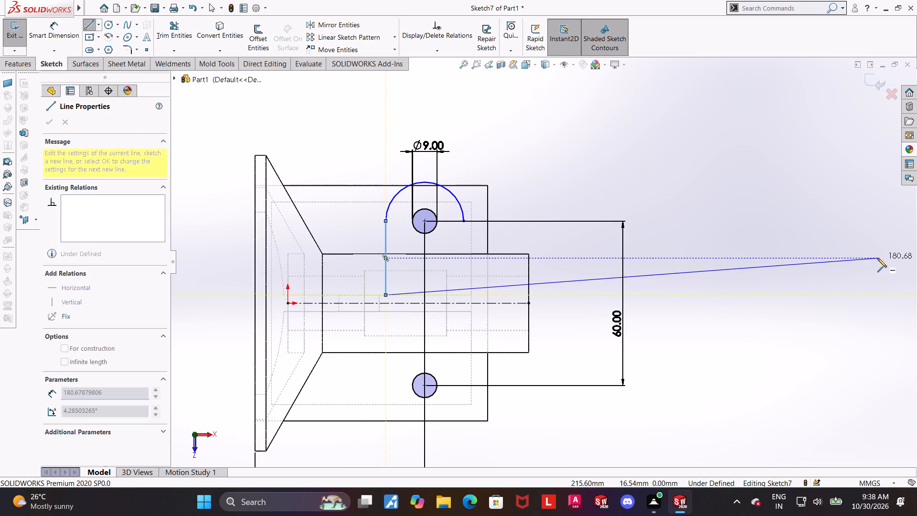
pyautogui.press('Escape')
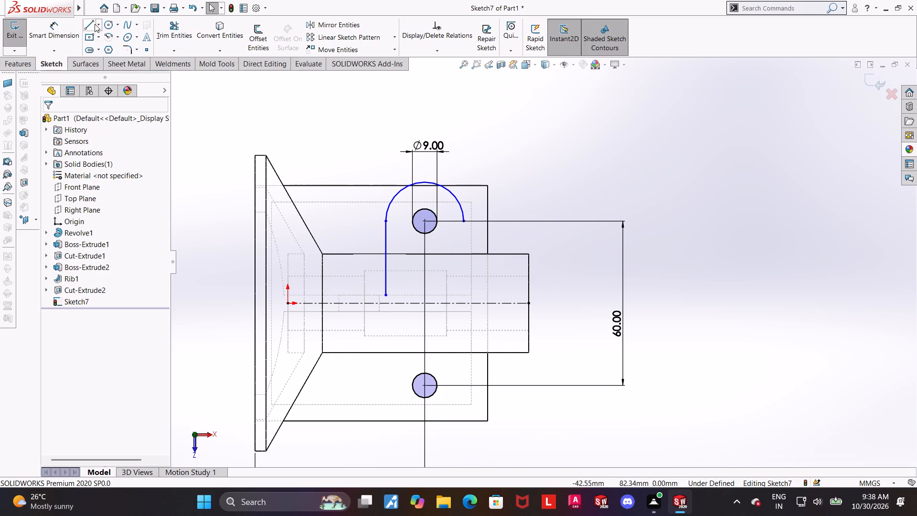
# Close the rounded profile with a horizontal line about 28 mm long and a 27 mm vertical line up to the arc's free endpoint.
pyautogui.click(95, 24)
pyautogui.scroll(-1, 423, 264)
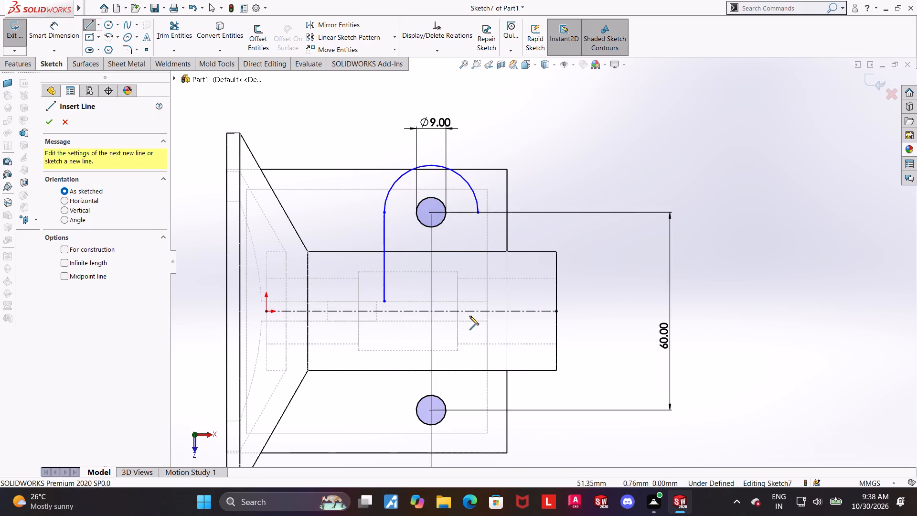
pyautogui.click(385, 302)
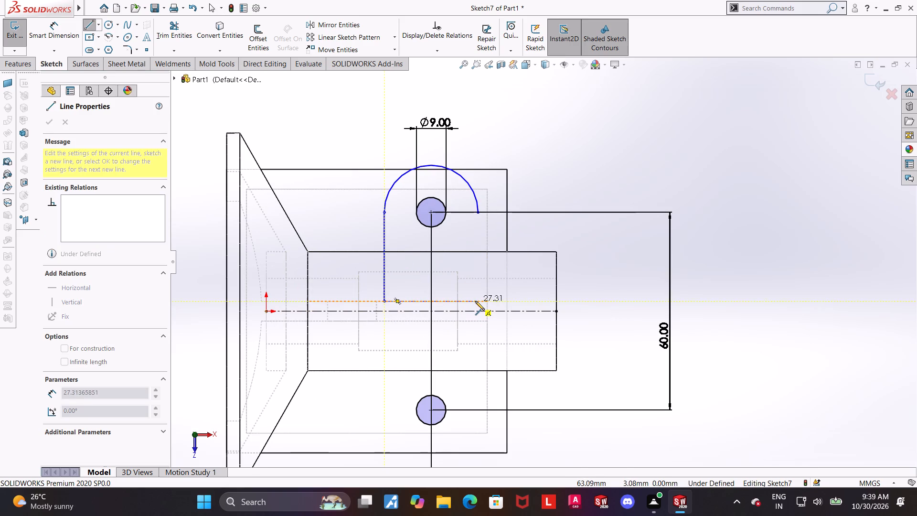
pyautogui.click(476, 301)
pyautogui.click(477, 212)
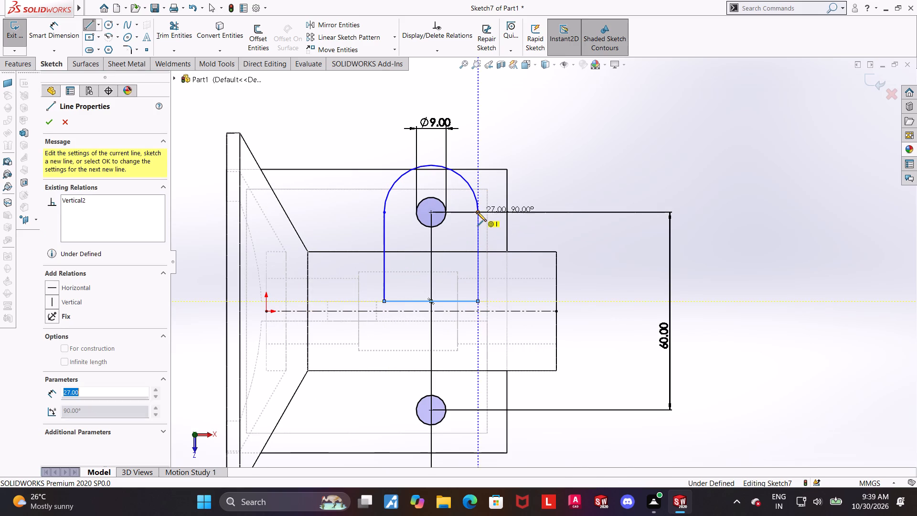
pyautogui.press('Escape')
pyautogui.press('Escape')
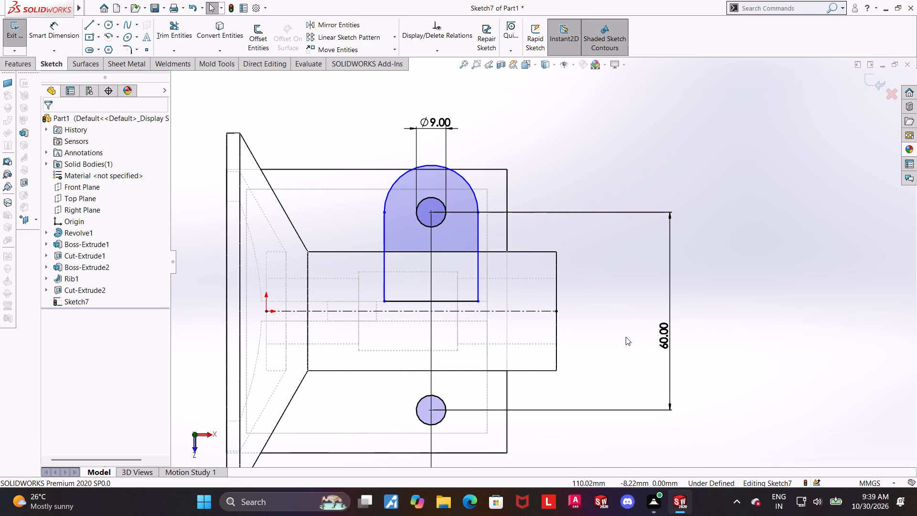
pyautogui.scroll(1, 563, 323)
pyautogui.press('Escape')
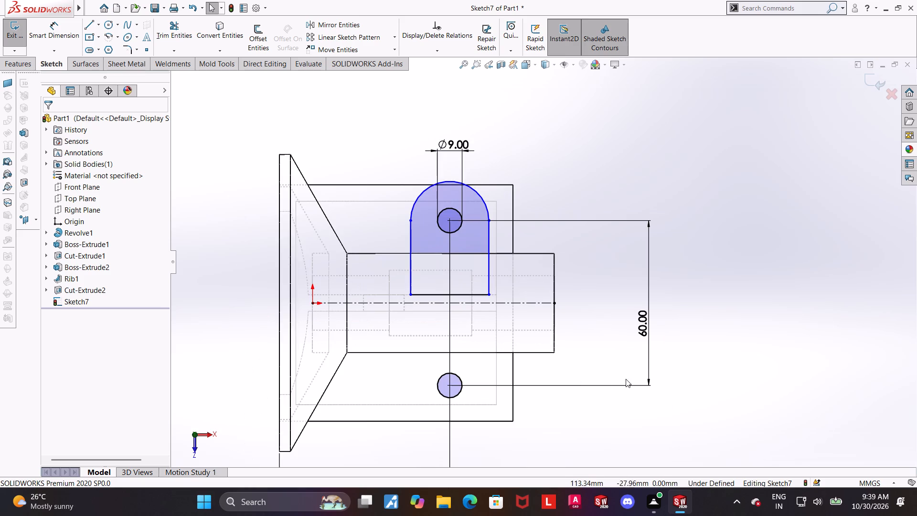
# Mirror the rounded profile's arc and three lines about the horizontal centerline, keeping the originals.
pyautogui.scroll(-1, 616, 383)
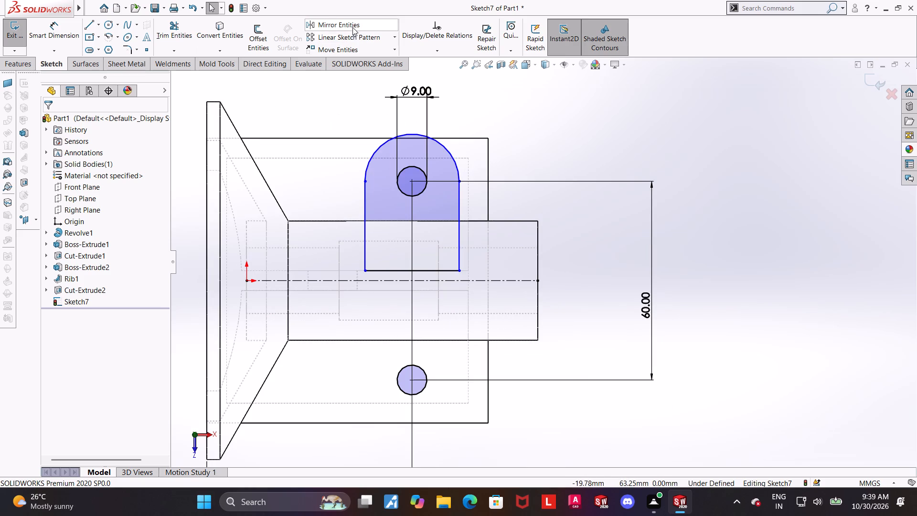
pyautogui.click(351, 24)
pyautogui.click(441, 143)
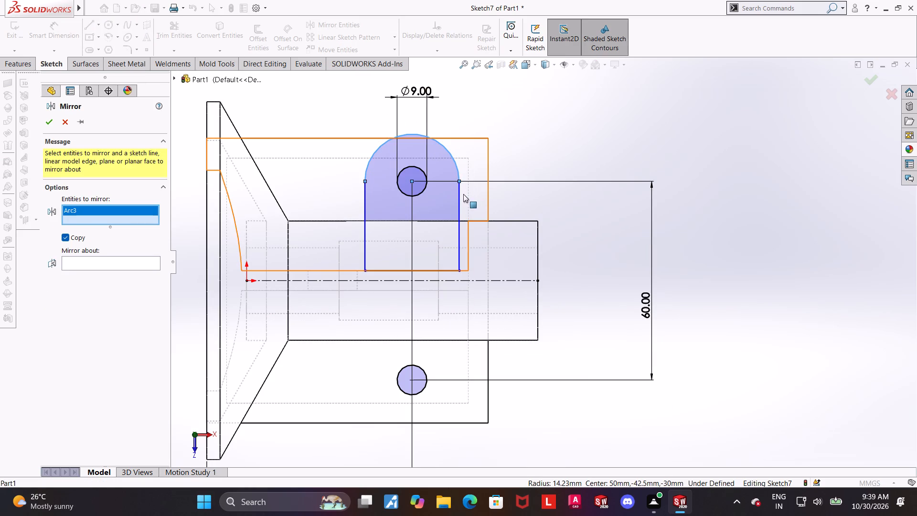
pyautogui.click(459, 193)
pyautogui.click(428, 269)
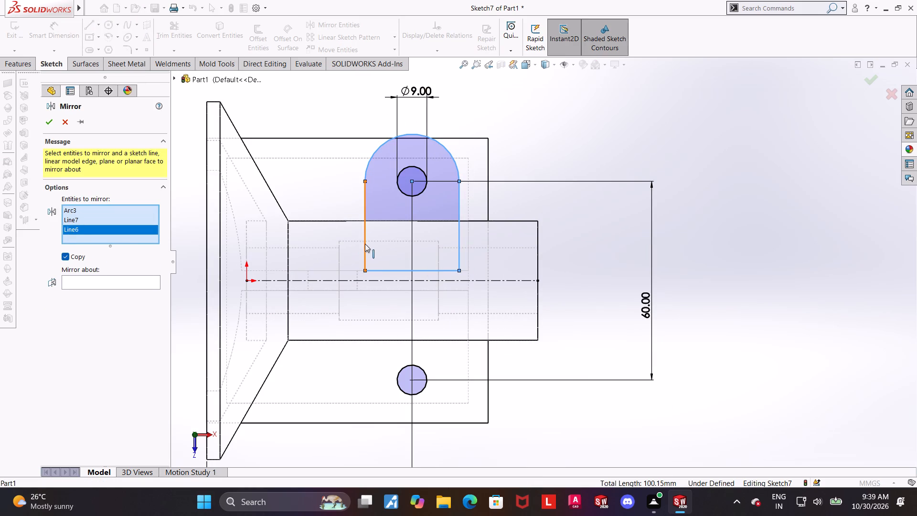
pyautogui.click(363, 243)
pyautogui.doubleClick(143, 298)
pyautogui.doubleClick(139, 293)
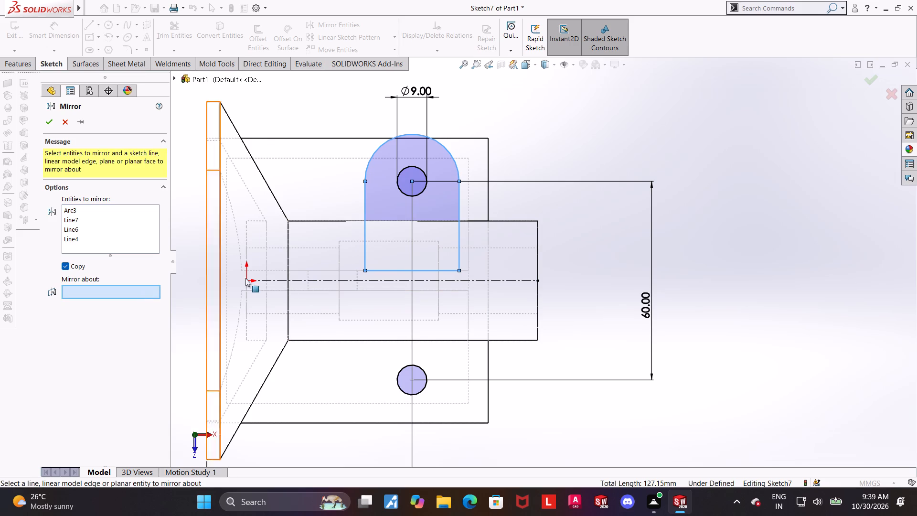
pyautogui.click(289, 278)
pyautogui.click(291, 283)
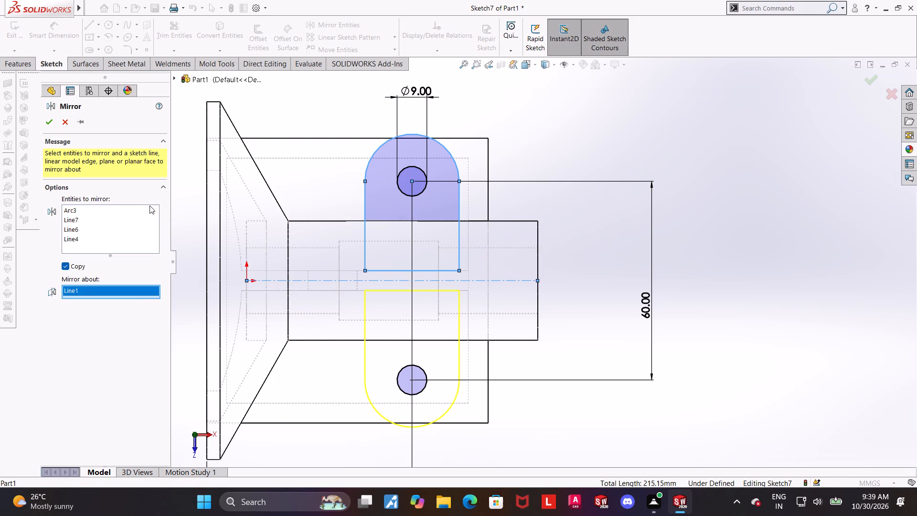
pyautogui.click(45, 119)
pyautogui.click(742, 314)
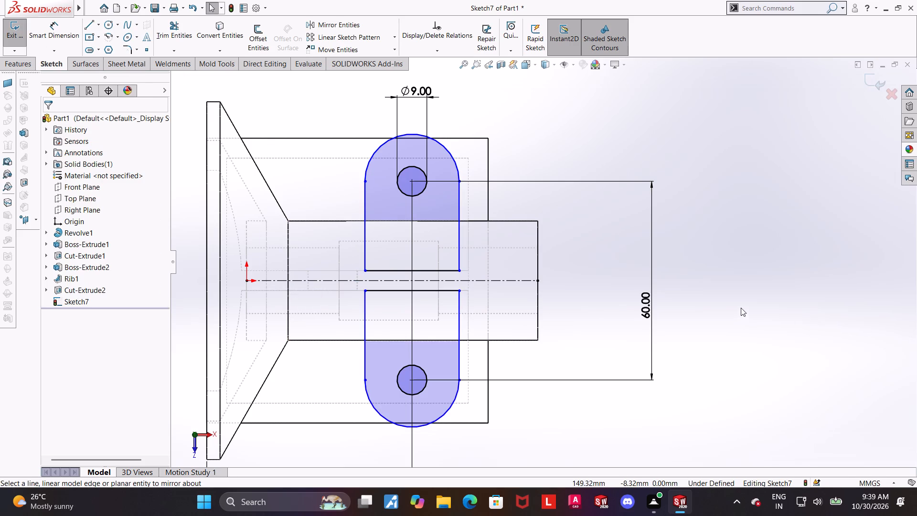
pyautogui.scroll(1, 729, 307)
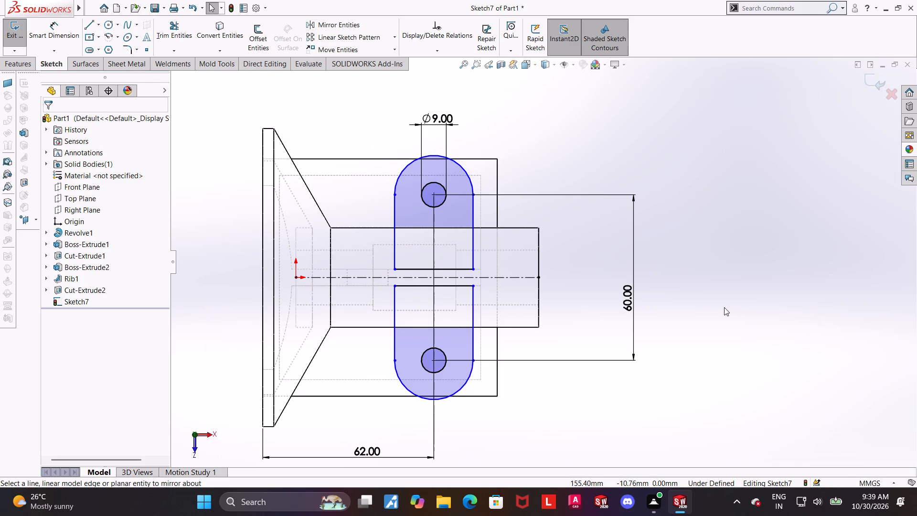
pyautogui.press('Escape')
pyautogui.scroll(1, 682, 315)
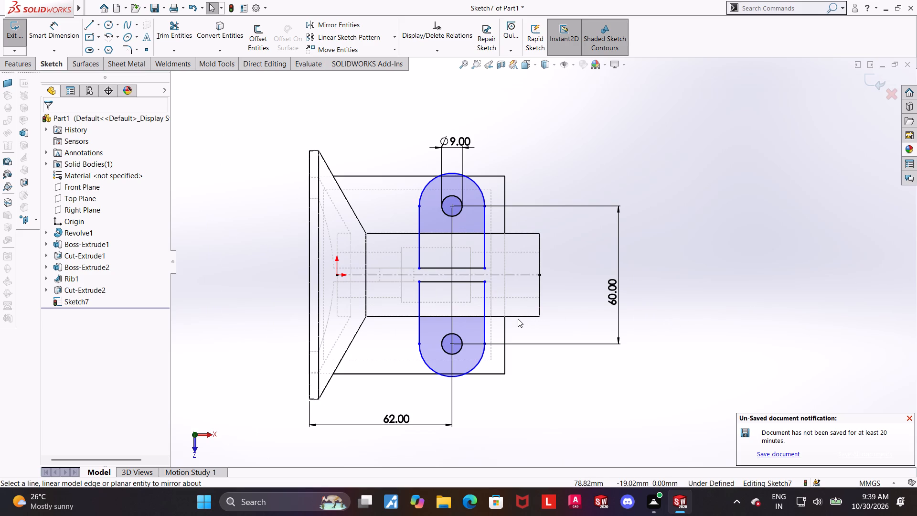
# Dimension the width between the original rounded profile's two vertical sides as 22 mm.
pyautogui.click(44, 44)
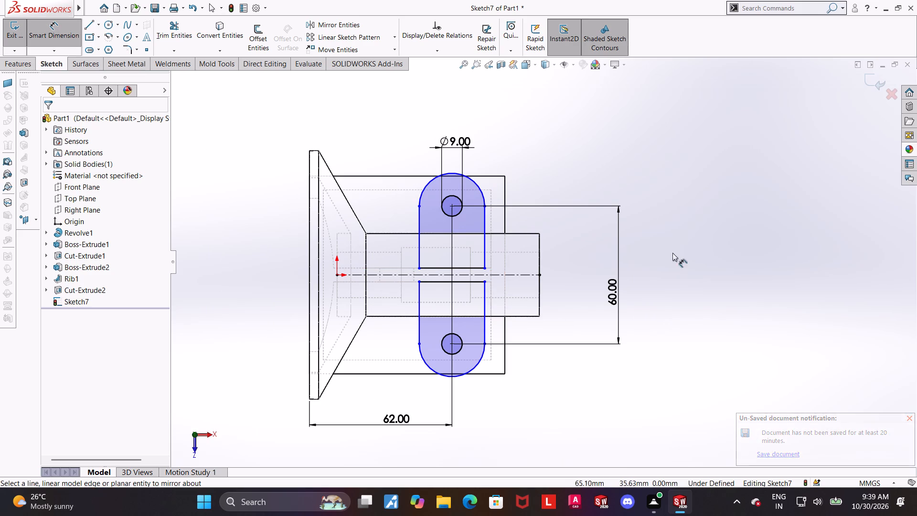
pyautogui.scroll(-2, 645, 241)
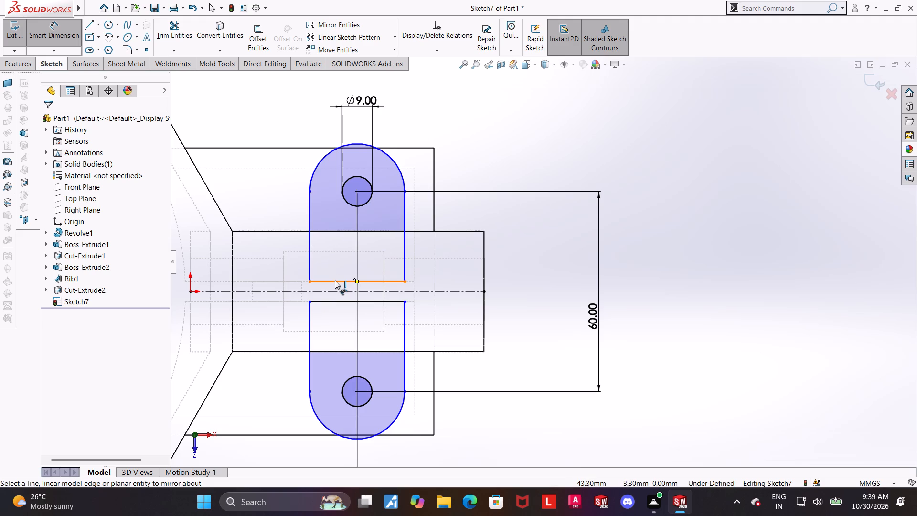
pyautogui.click(310, 254)
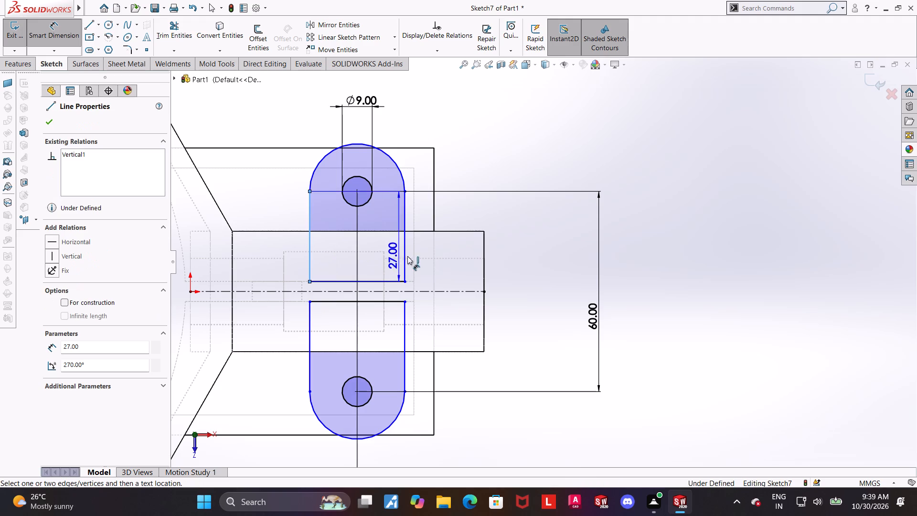
pyautogui.click(405, 256)
pyautogui.click(474, 253)
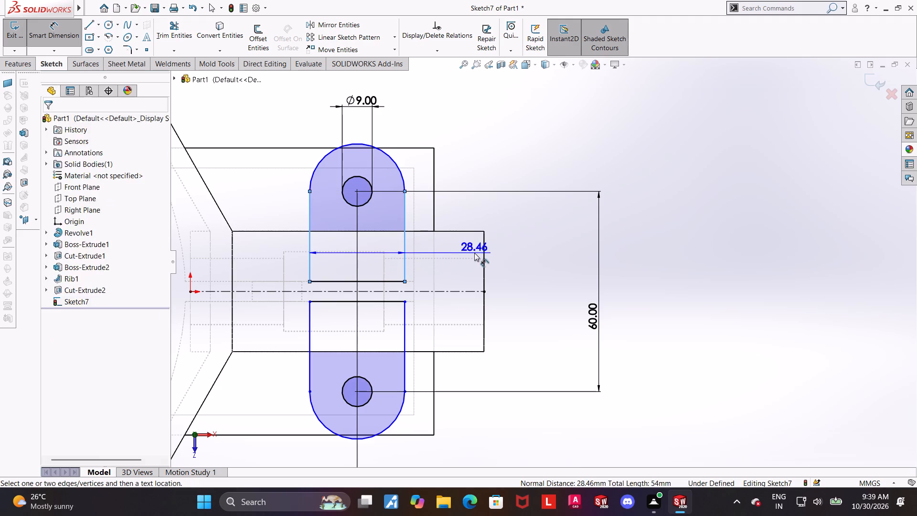
pyautogui.write('22')
pyautogui.press('Return')
pyautogui.press('Escape')
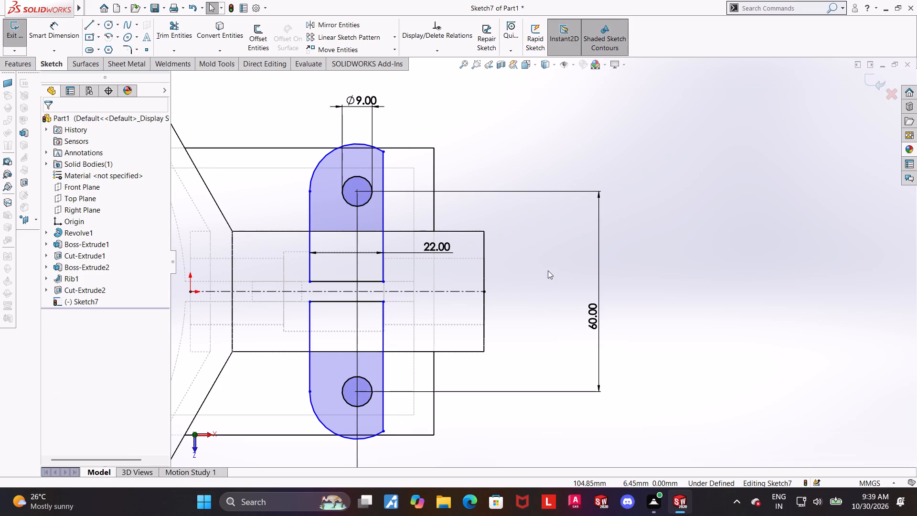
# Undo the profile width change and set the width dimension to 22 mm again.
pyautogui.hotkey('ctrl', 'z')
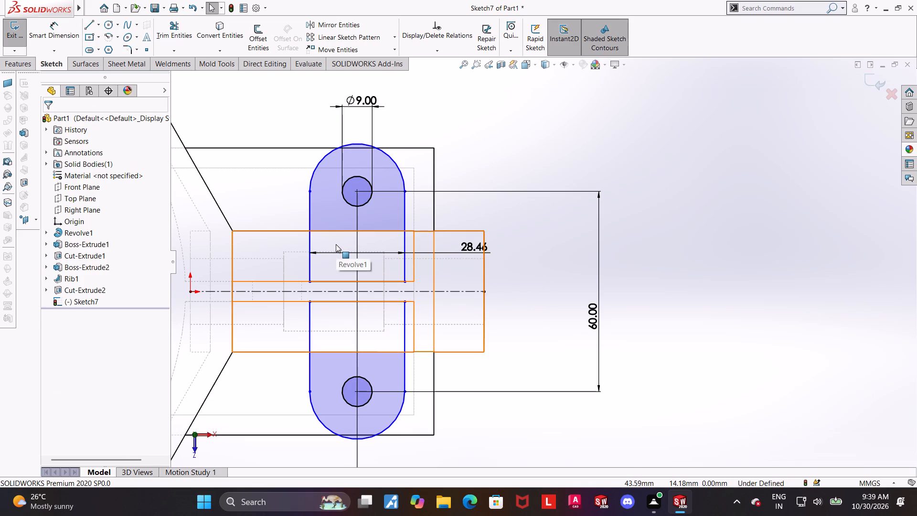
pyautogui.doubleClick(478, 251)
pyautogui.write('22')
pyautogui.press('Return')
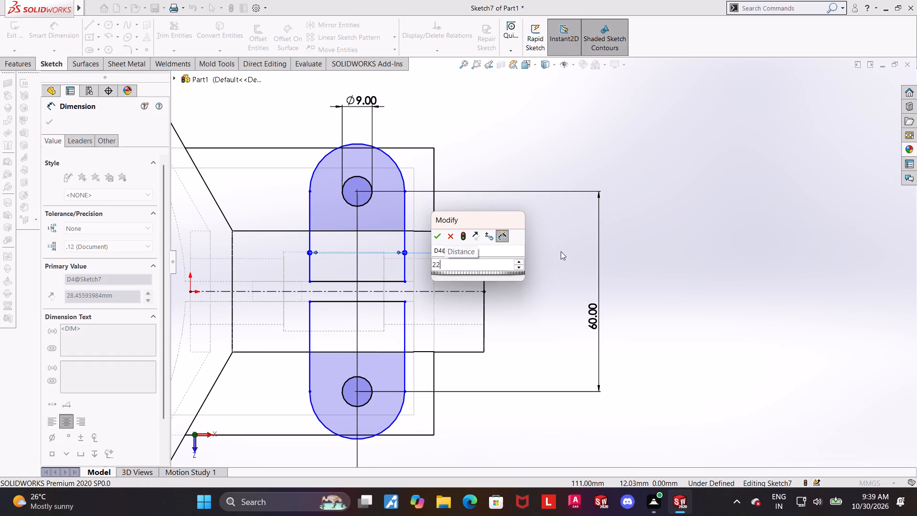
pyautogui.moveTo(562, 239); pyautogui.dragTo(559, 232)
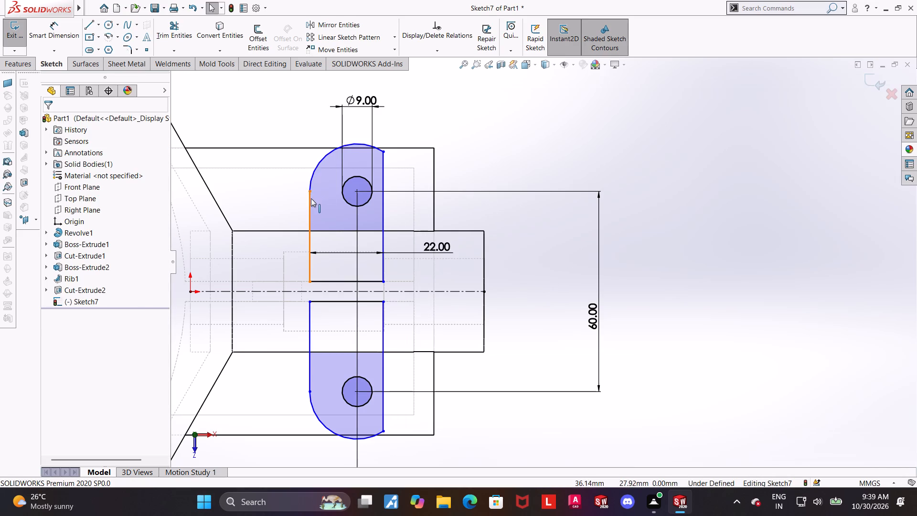
# Make the original profile's arc tangent to its flange-side vertical line.
pyautogui.keyDown('ctrl'); pyautogui.click(309, 195); pyautogui.keyUp('ctrl')
pyautogui.keyDown('ctrl'); pyautogui.click(312, 168); pyautogui.keyUp('ctrl')
pyautogui.keyDown('ctrl'); pyautogui.click(314, 176); pyautogui.keyUp('ctrl')
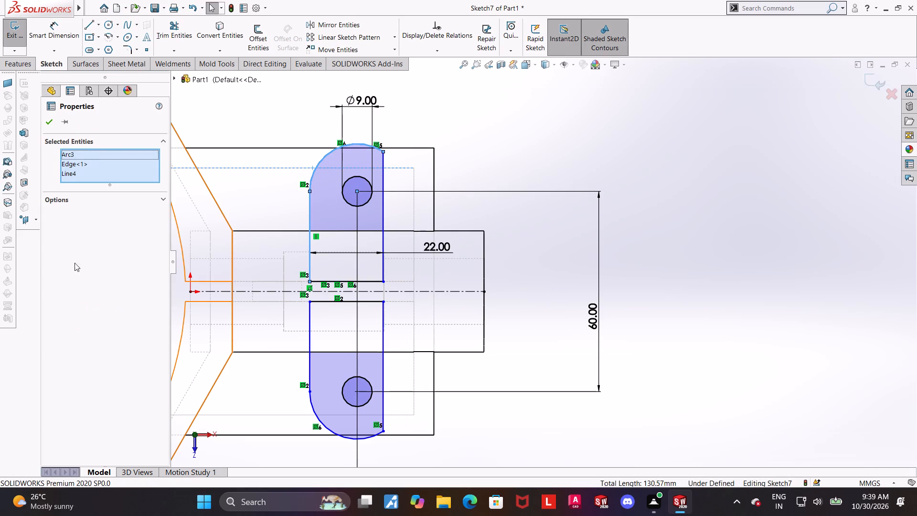
pyautogui.click(293, 129)
pyautogui.click(316, 167)
pyautogui.keyDown('ctrl'); pyautogui.click(309, 207); pyautogui.keyUp('ctrl')
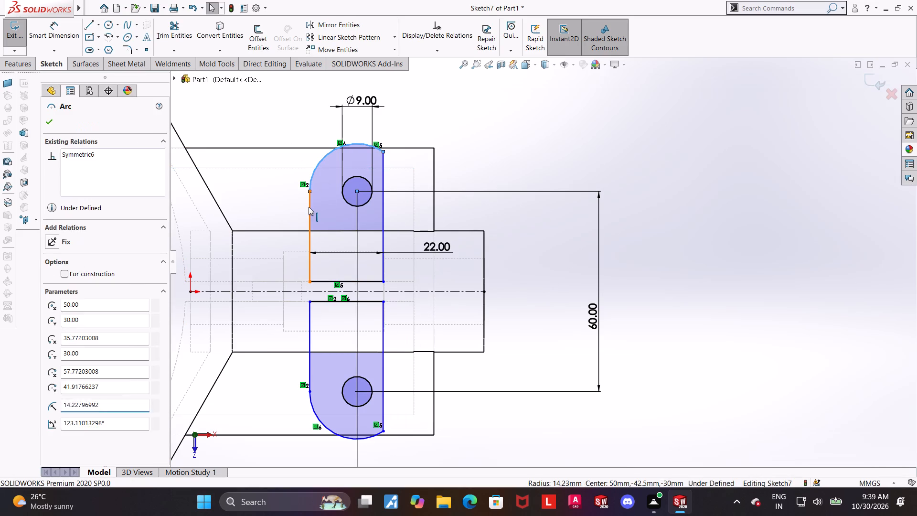
pyautogui.click(56, 283)
pyautogui.click(56, 286)
pyautogui.click(686, 267)
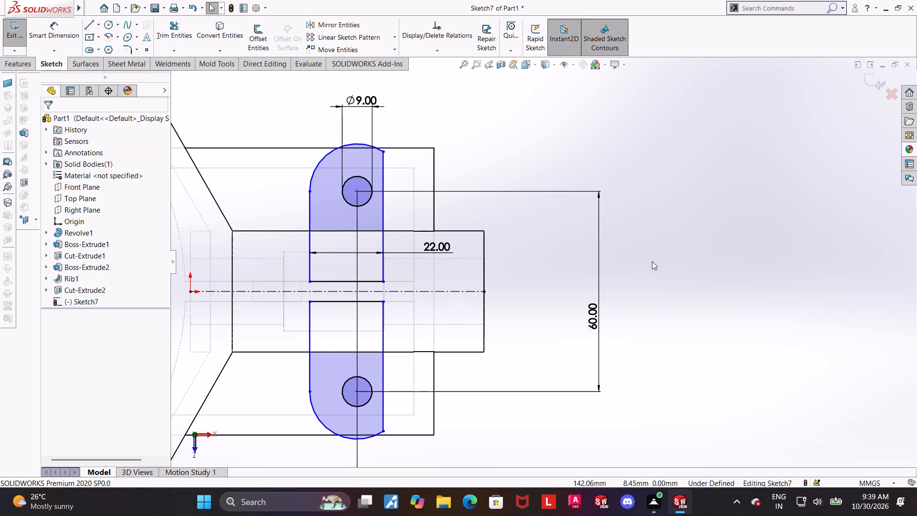
# Move the original arc's far endpoint closer to the hole center's level and make the arc tangent to the adjoining vertical line.
pyautogui.moveTo(386, 152); pyautogui.dragTo(406, 161)
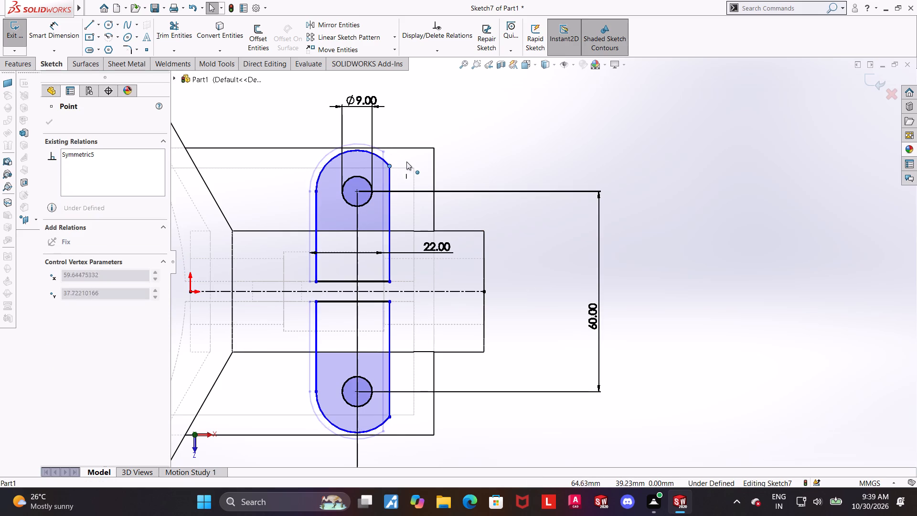
pyautogui.moveTo(406, 161); pyautogui.dragTo(417, 172)
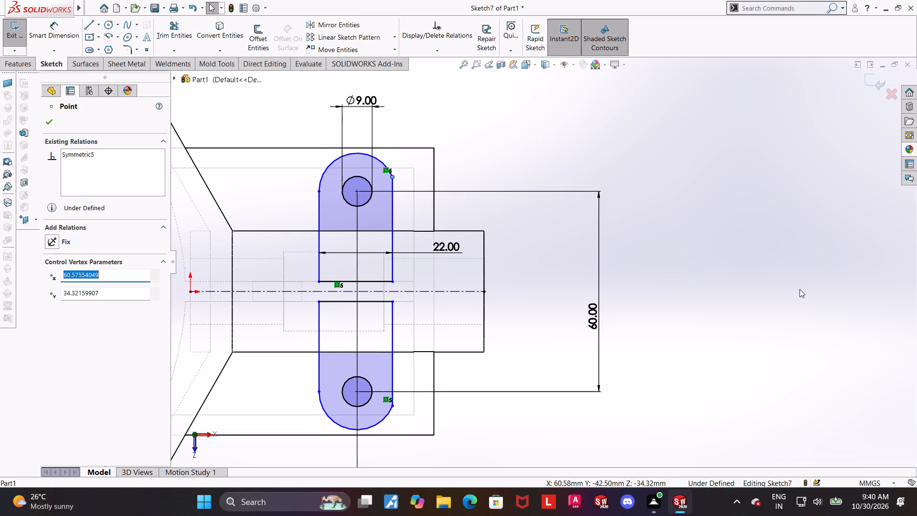
pyautogui.click(797, 289)
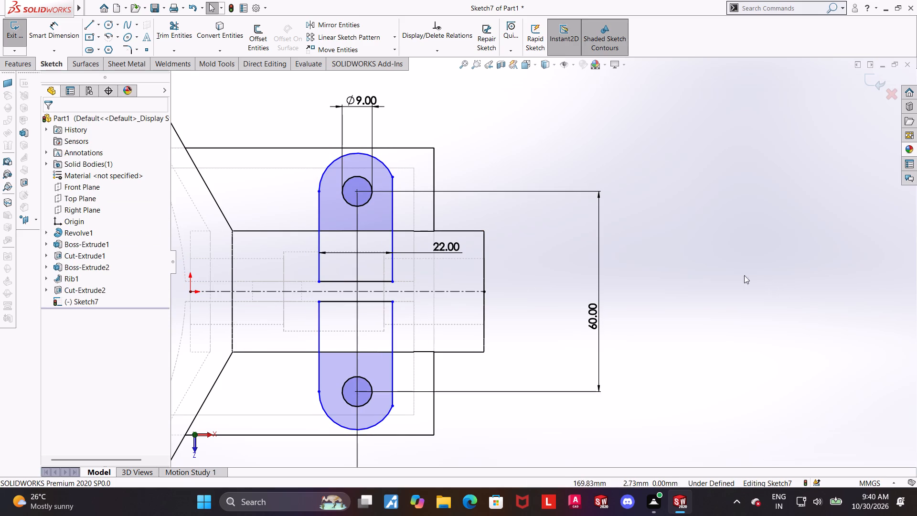
pyautogui.click(652, 274)
pyautogui.keyDown('ctrl'); pyautogui.click(389, 171); pyautogui.keyUp('ctrl')
pyautogui.keyDown('ctrl'); pyautogui.click(393, 184); pyautogui.keyUp('ctrl')
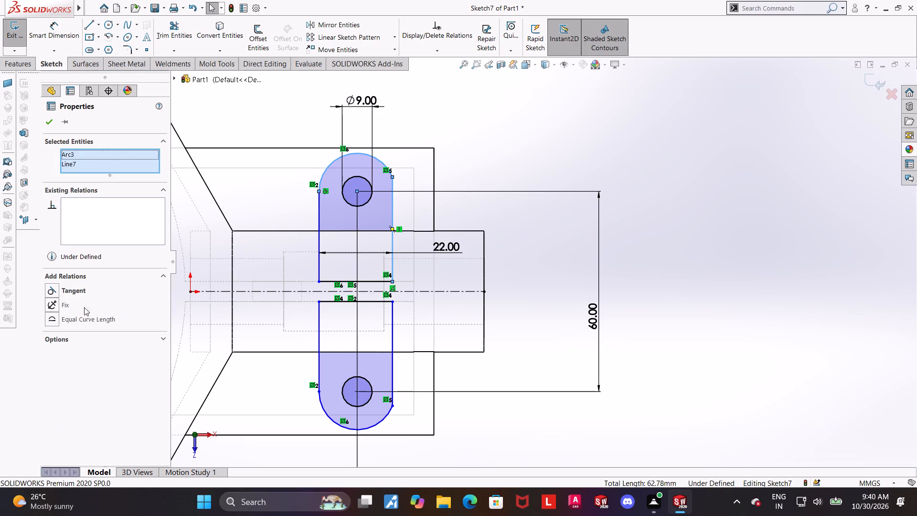
pyautogui.click(56, 295)
pyautogui.click(787, 294)
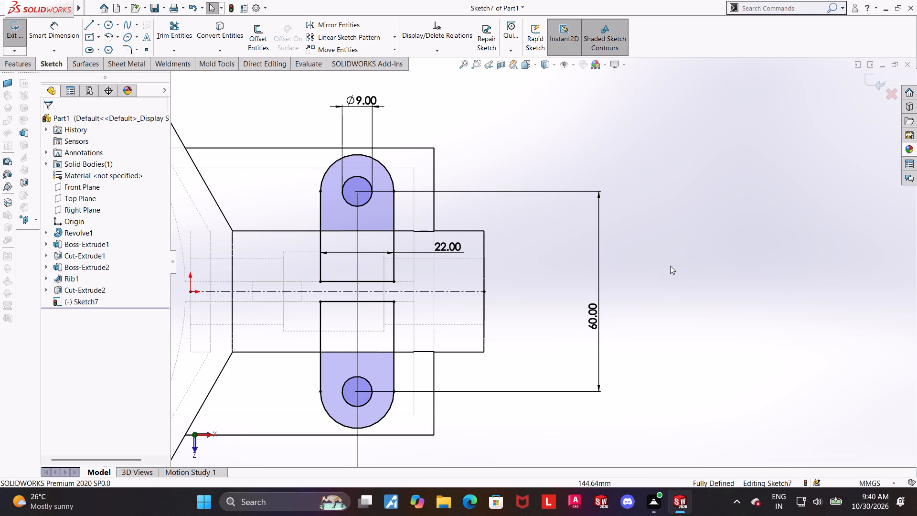
pyautogui.click(670, 266)
# Examine the mirrored rounded profiles and their dimensions against the model.
pyautogui.scroll(1, 664, 274)
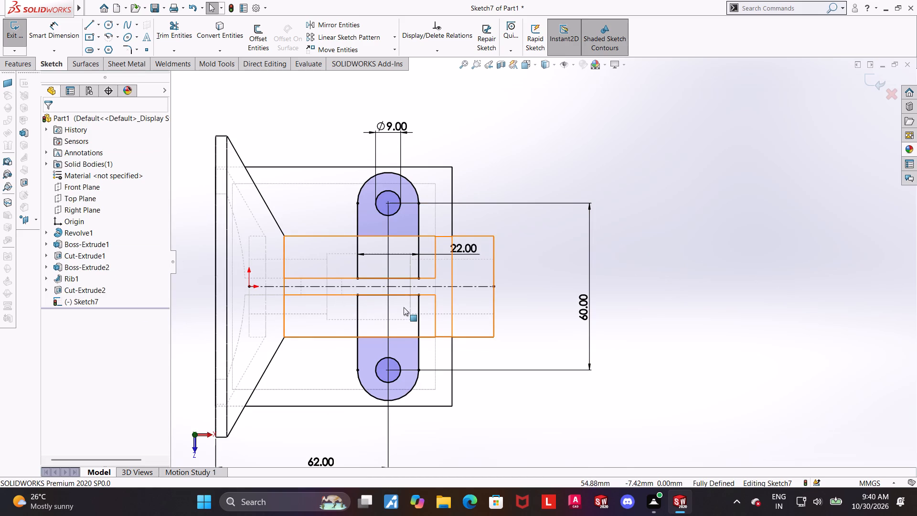
pyautogui.scroll(1, 406, 307)
pyautogui.scroll(-1, 666, 312)
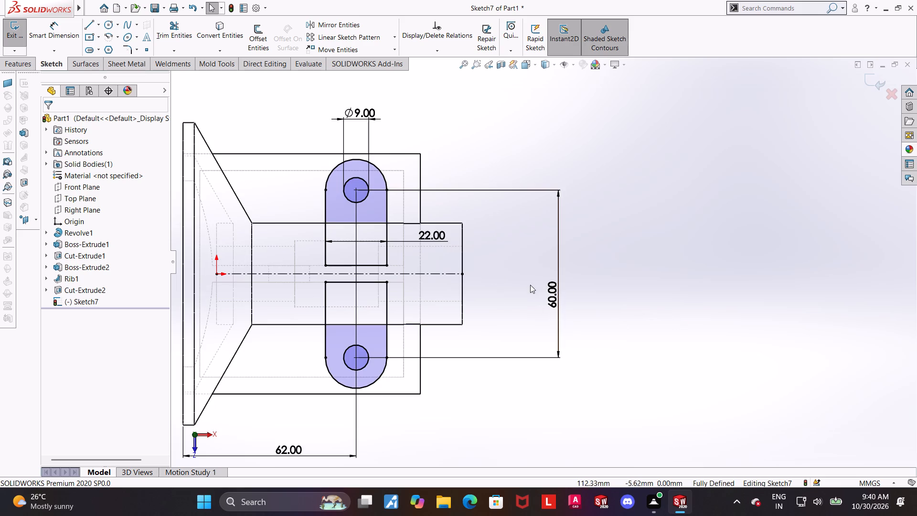
pyautogui.scroll(-1, 485, 258)
pyautogui.scroll(1, 485, 258)
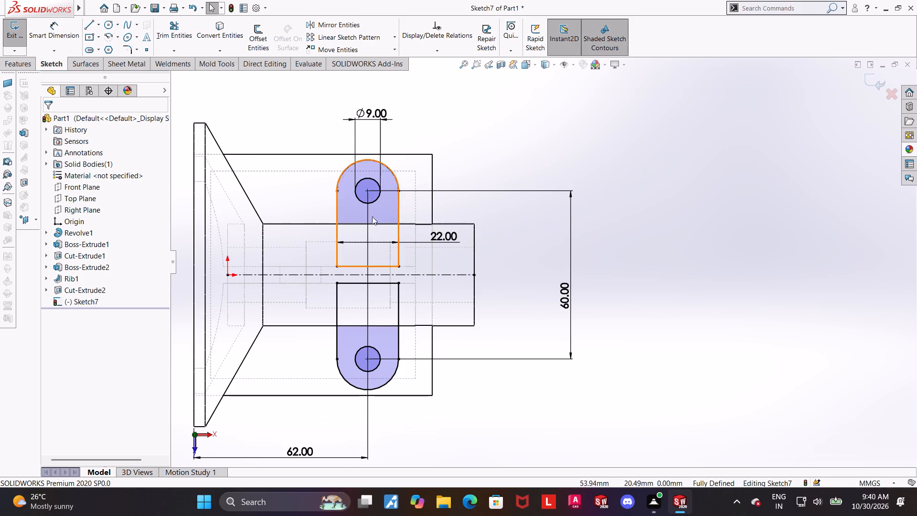
pyautogui.scroll(-1, 367, 196)
pyautogui.scroll(-1, 420, 210)
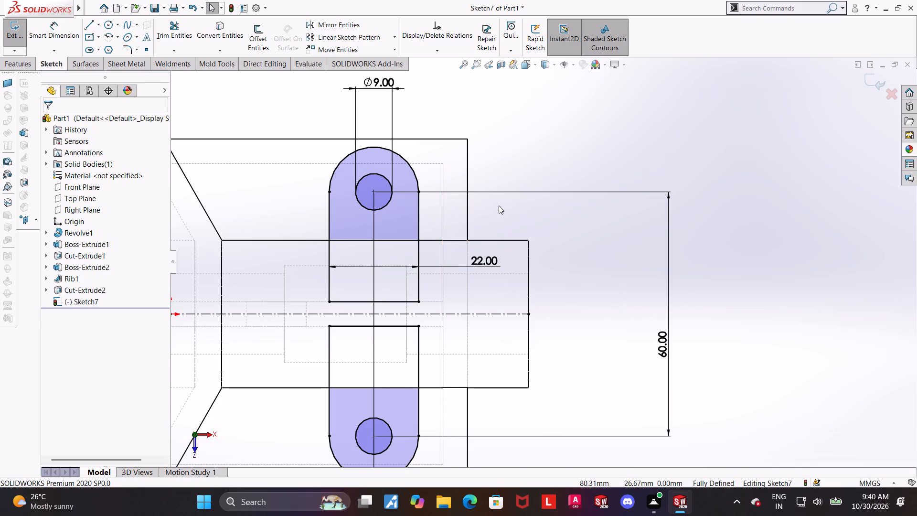
pyautogui.scroll(3, 479, 181)
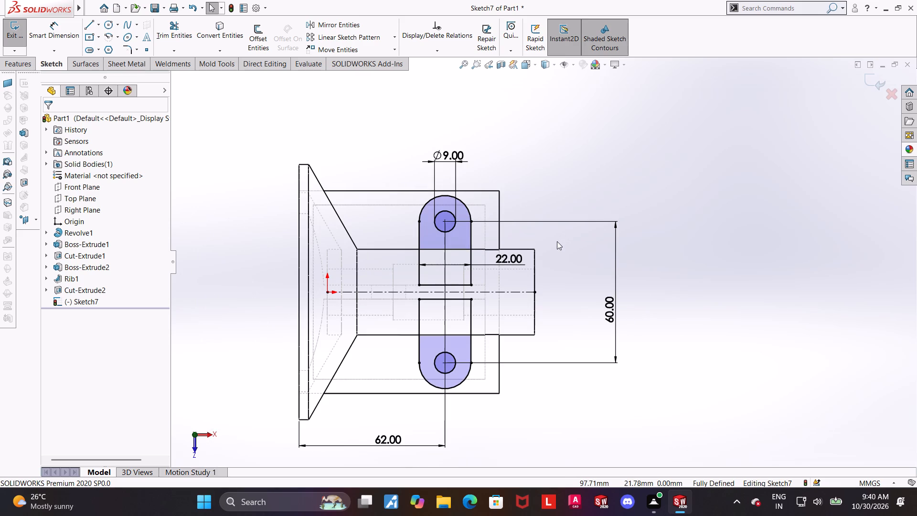
pyautogui.scroll(-1, 557, 241)
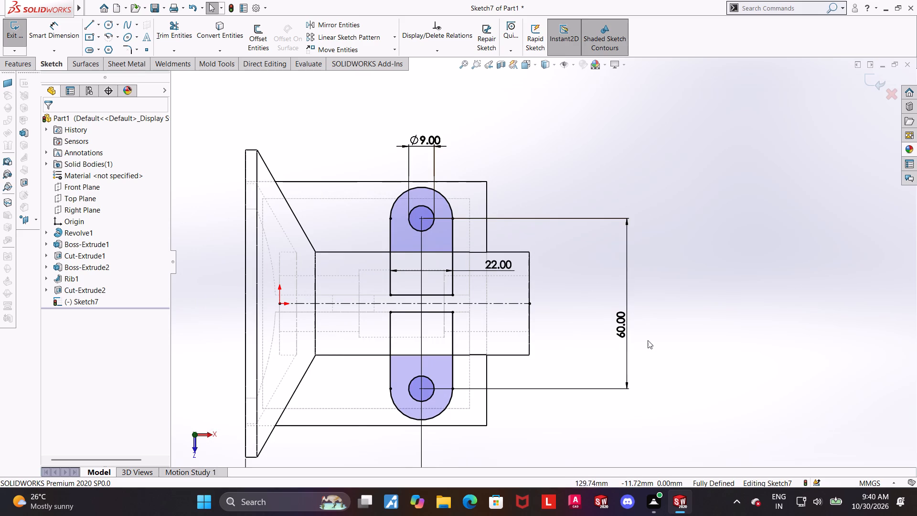
# Close the sketch and extrude both rounded profiles with their holes by a blind 6 mm, merged with the body.
pyautogui.scroll(1, 630, 135)
pyautogui.scroll(2, 576, 151)
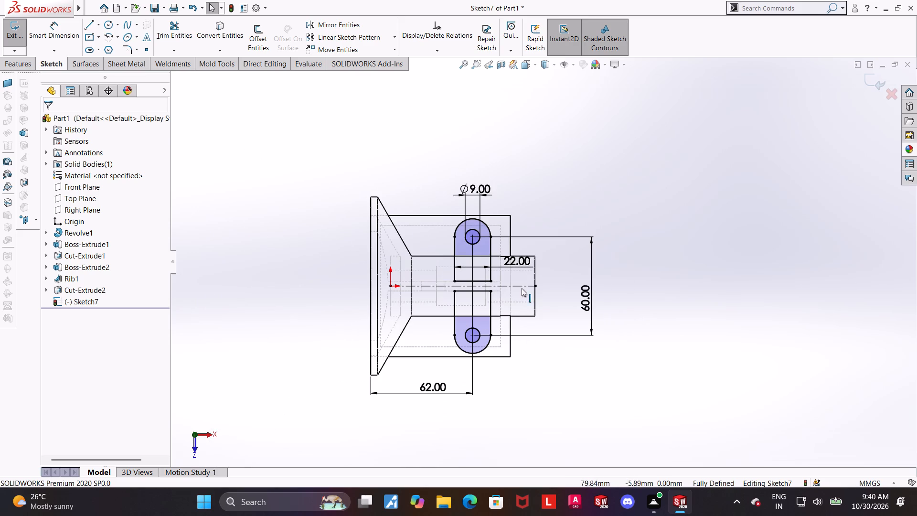
pyautogui.scroll(-3, 394, 369)
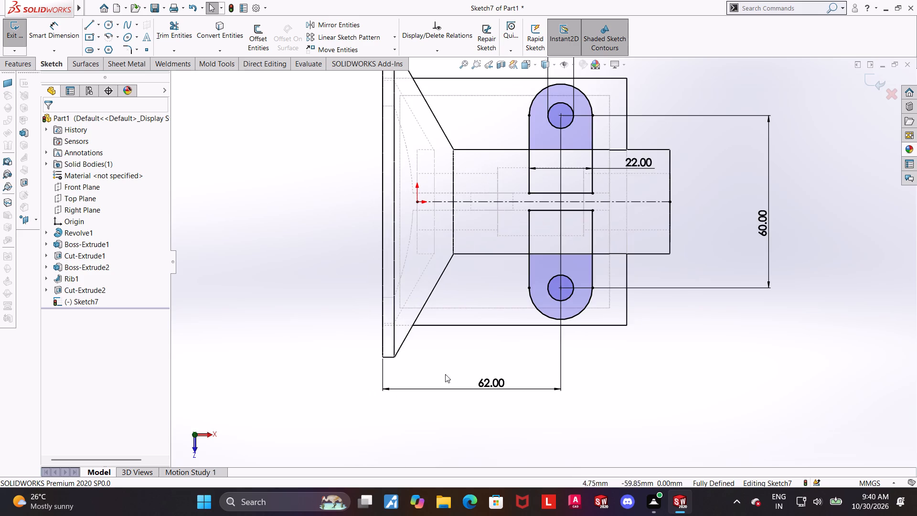
pyautogui.scroll(3, 741, 316)
pyautogui.scroll(-3, 631, 222)
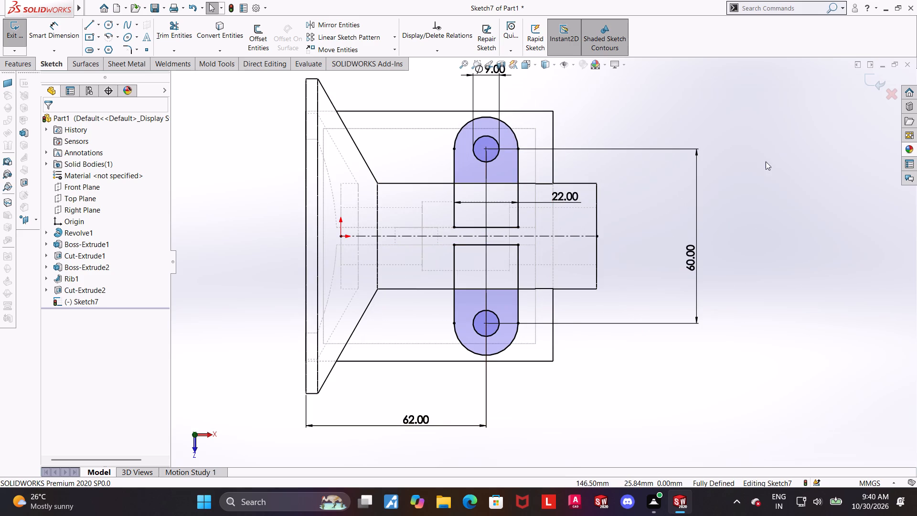
pyautogui.scroll(1, 751, 275)
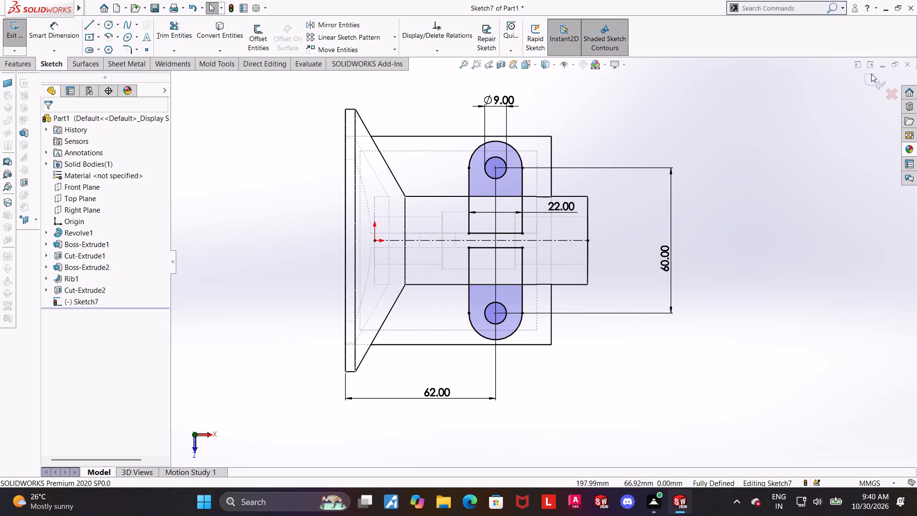
pyautogui.click(870, 75)
pyautogui.moveTo(654, 294); pyautogui.dragTo(652, 235, button='middle')
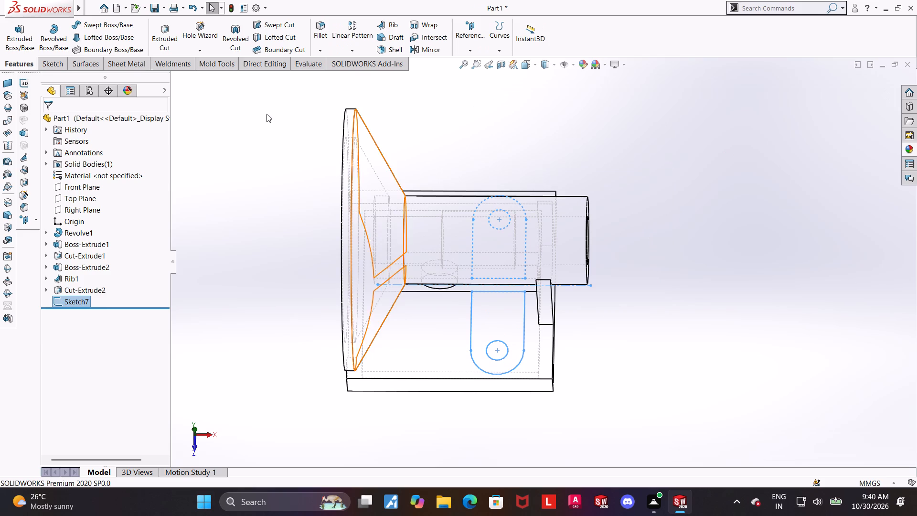
pyautogui.click(18, 28)
pyautogui.scroll(-1, 760, 220)
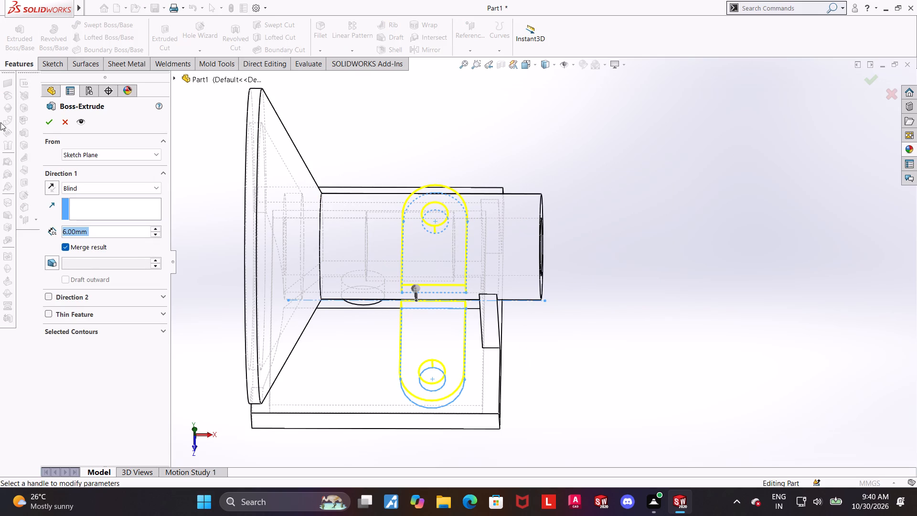
pyautogui.click(49, 126)
# Display the model shaded with edges and examine the extruded bosses, hub and flange from several sides.
pyautogui.click(552, 114)
pyautogui.click(550, 65)
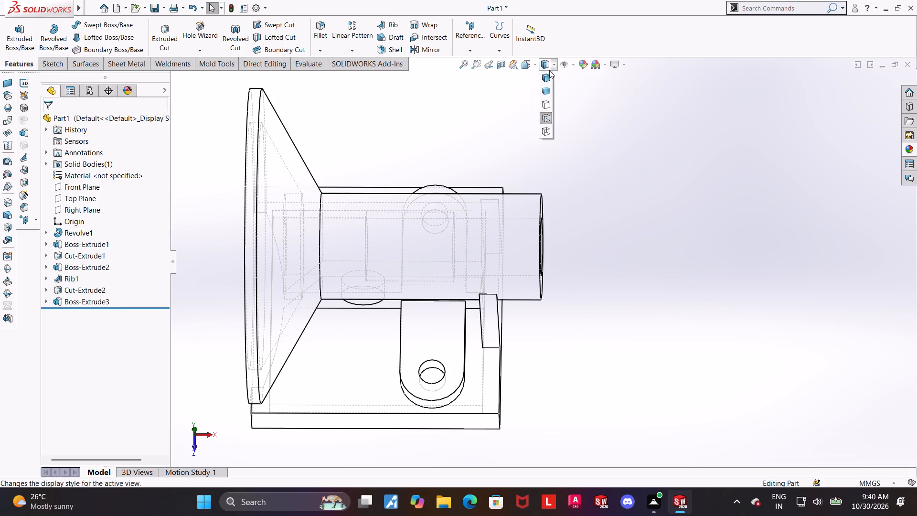
pyautogui.click(551, 79)
pyautogui.moveTo(469, 329); pyautogui.dragTo(469, 240, button='middle')
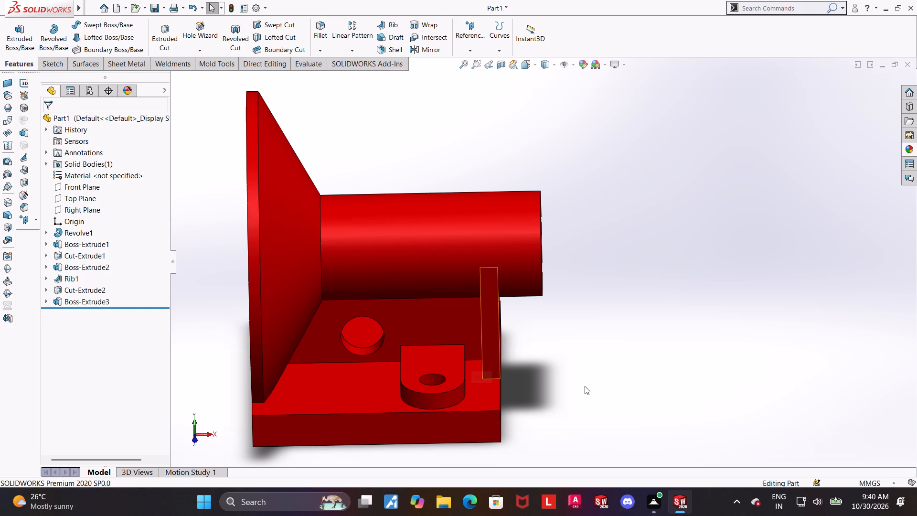
pyautogui.moveTo(595, 346); pyautogui.dragTo(571, 346, button='middle')
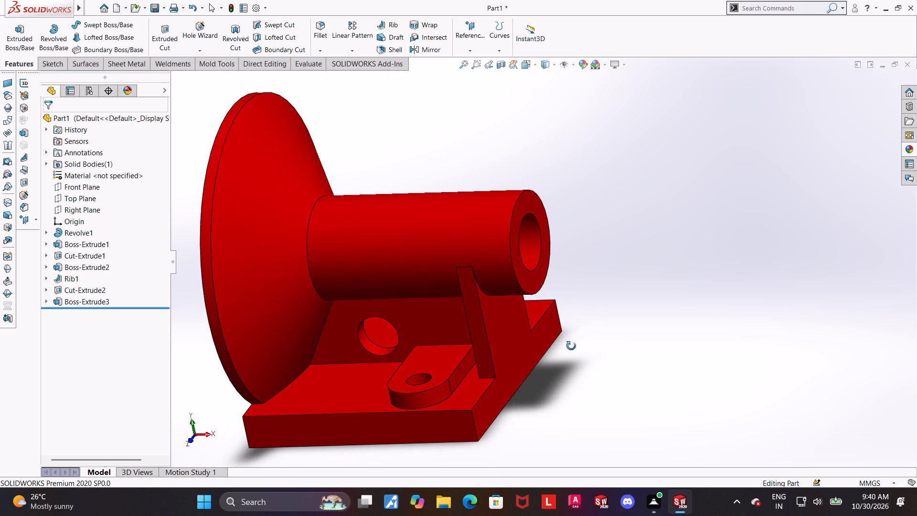
pyautogui.moveTo(571, 346); pyautogui.dragTo(572, 348, button='middle')
pyautogui.moveTo(572, 348); pyautogui.dragTo(518, 374, button='middle')
pyautogui.scroll(2, 520, 374)
pyautogui.moveTo(575, 212); pyautogui.dragTo(551, 201, button='middle')
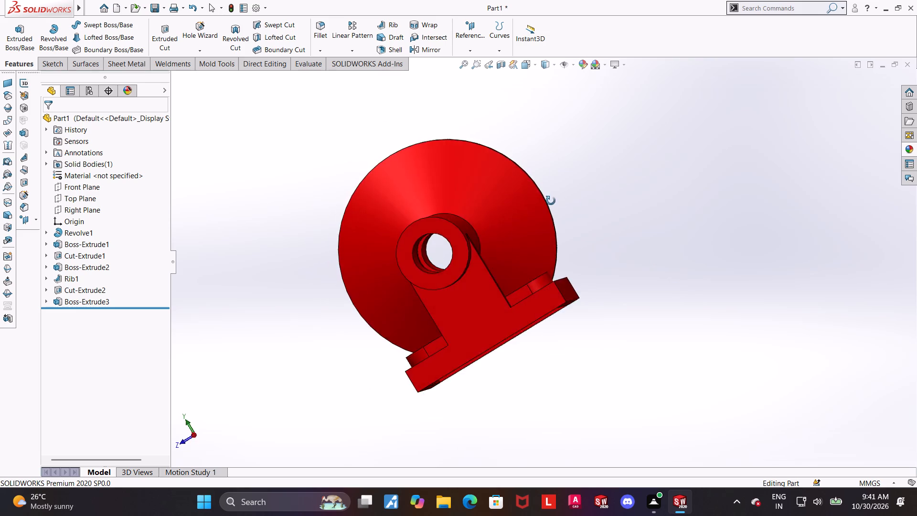
pyautogui.moveTo(551, 201); pyautogui.dragTo(604, 263, button='middle')
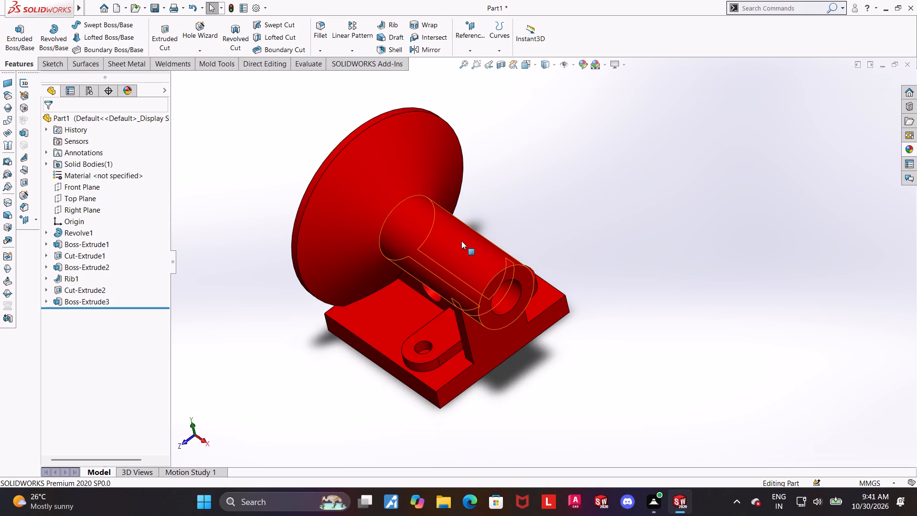
pyautogui.scroll(-2, 461, 241)
pyautogui.scroll(4, 425, 199)
pyautogui.scroll(-2, 457, 188)
pyautogui.scroll(-2, 640, 225)
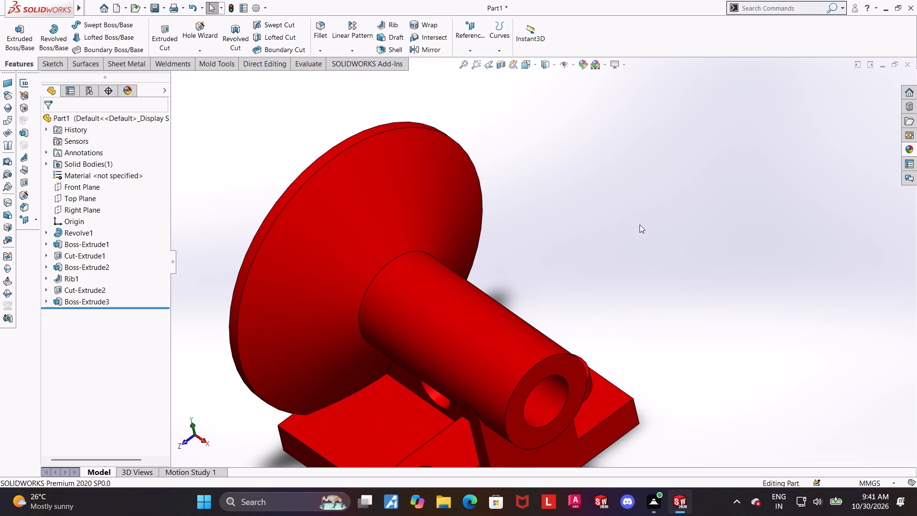
pyautogui.scroll(2, 567, 276)
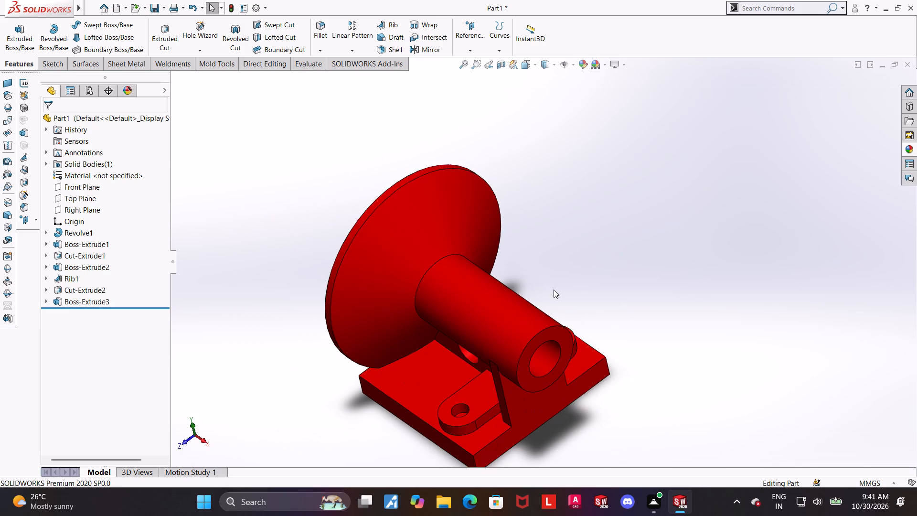
pyautogui.moveTo(554, 290); pyautogui.dragTo(702, 173, button='middle')
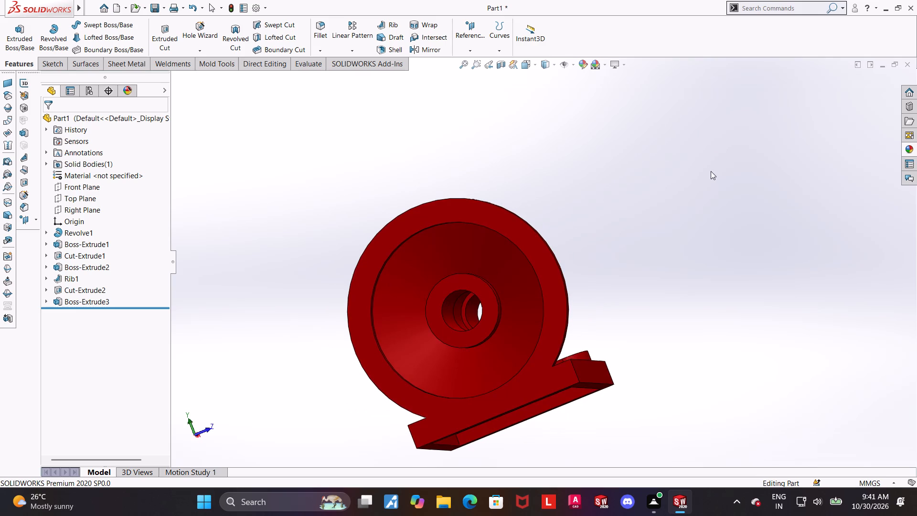
pyautogui.moveTo(728, 173); pyautogui.dragTo(663, 357, button='middle')
pyautogui.scroll(-3, 547, 392)
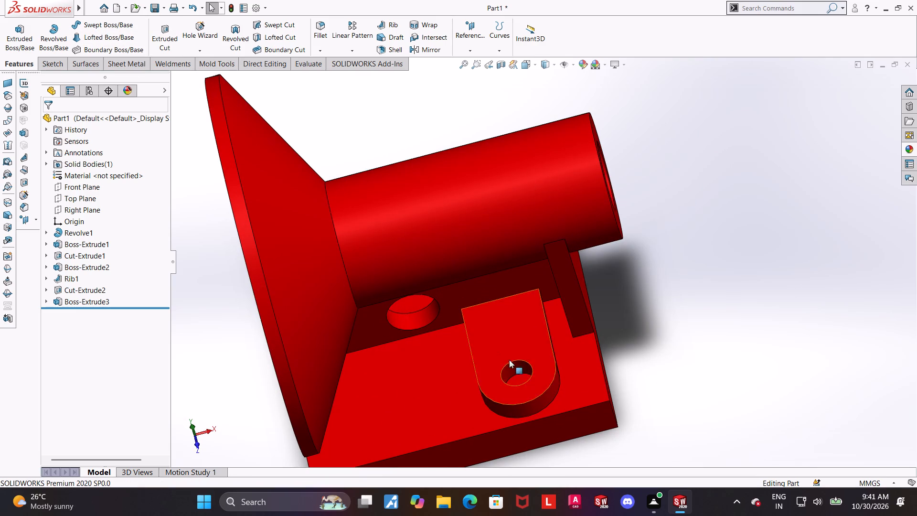
# Measure the rounded end of the near boss and the side face of the rib.
pyautogui.click(317, 63)
pyautogui.click(99, 36)
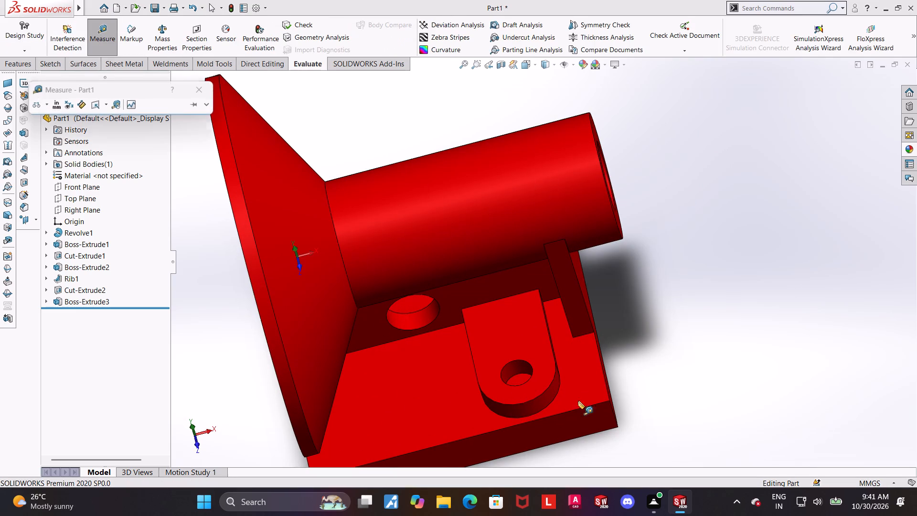
pyautogui.click(530, 407)
pyautogui.press('Escape')
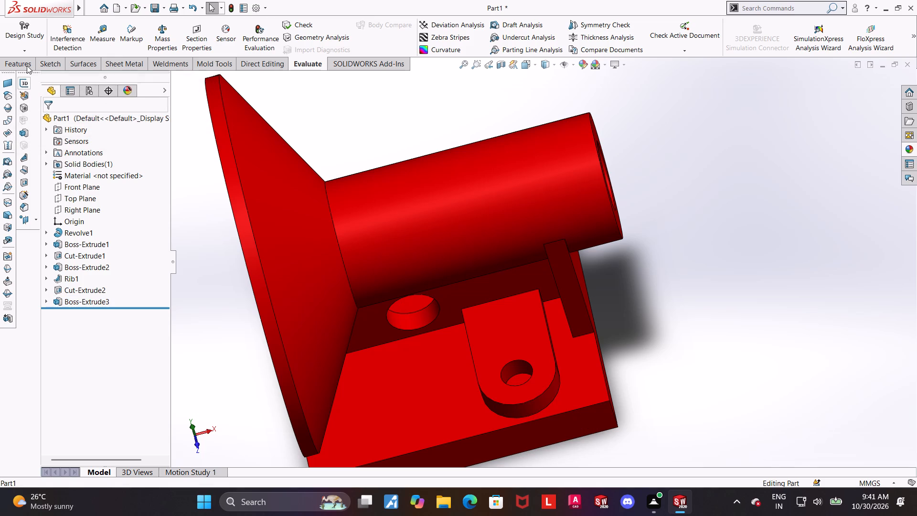
pyautogui.click(104, 30)
pyautogui.moveTo(390, 303); pyautogui.dragTo(410, 290, button='middle')
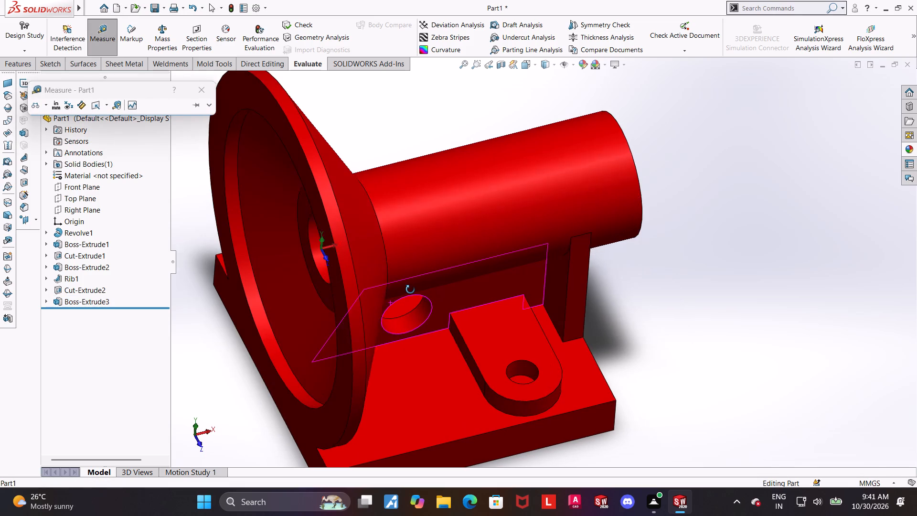
pyautogui.moveTo(410, 290); pyautogui.dragTo(414, 288, button='middle')
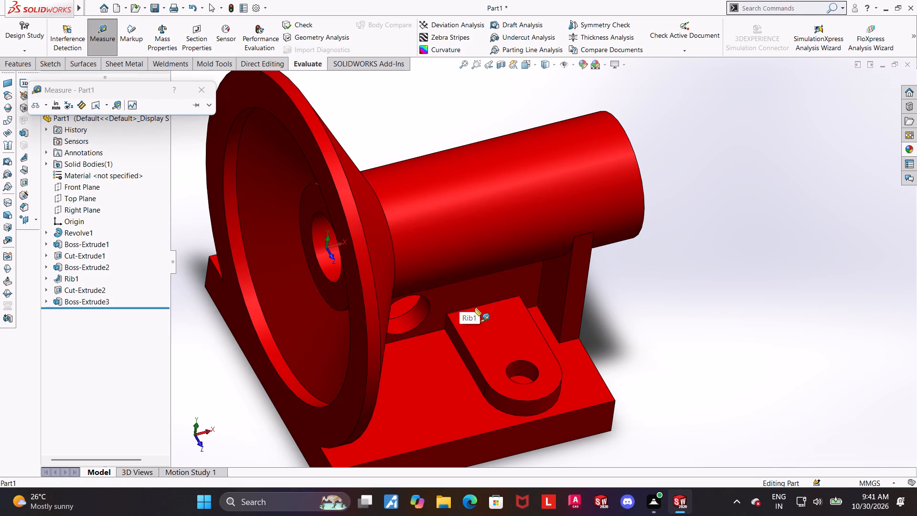
pyautogui.click(465, 294)
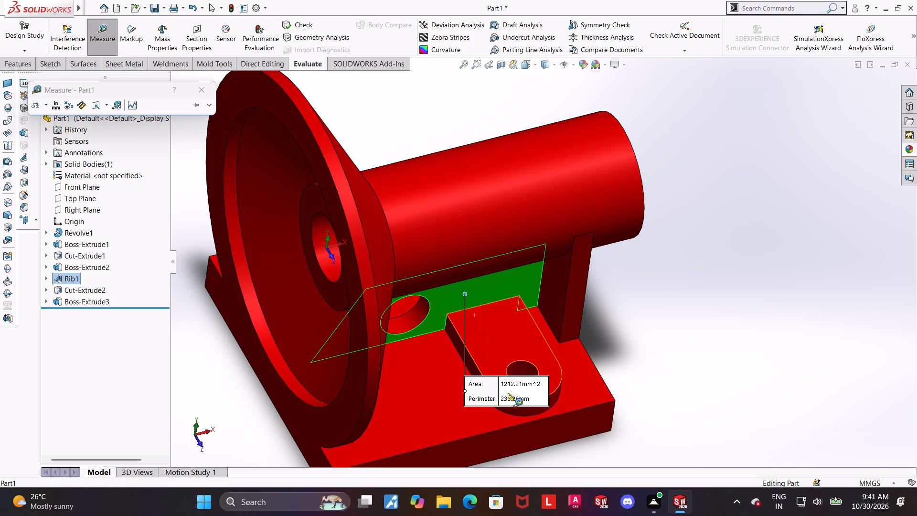
pyautogui.press('Escape')
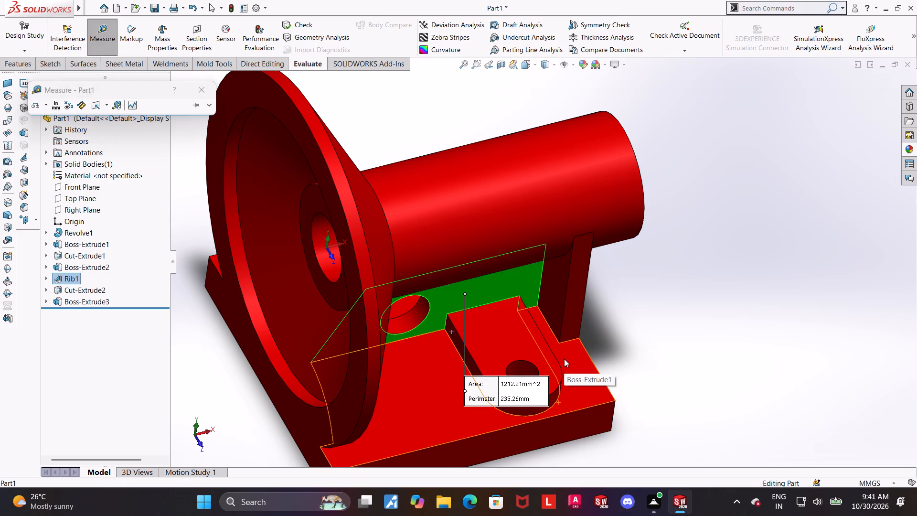
# Examine the model in the Top view with hidden lines visible, checking the bosses against the base plate and hub.
pyautogui.moveTo(563, 352); pyautogui.dragTo(558, 429, button='middle')
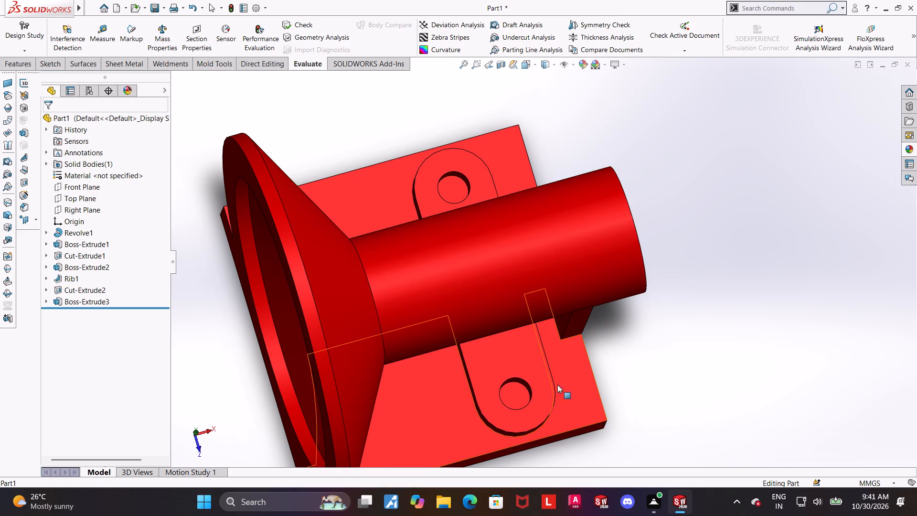
pyautogui.click(524, 61)
pyautogui.click(463, 289)
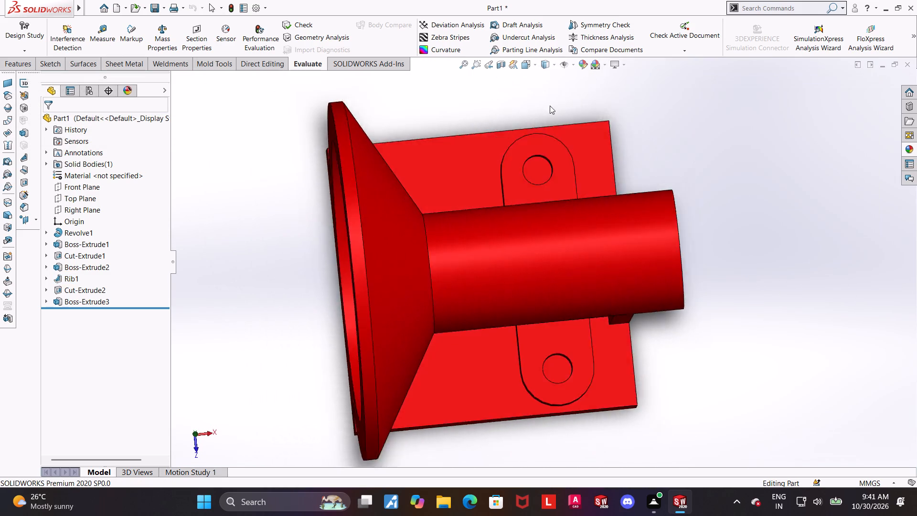
pyautogui.click(555, 64)
pyautogui.click(542, 124)
pyautogui.click(542, 120)
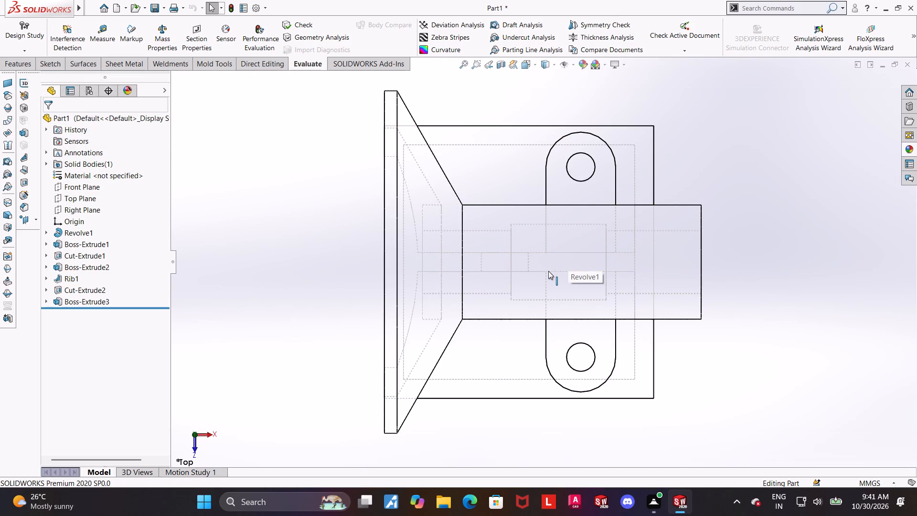
pyautogui.moveTo(654, 333); pyautogui.dragTo(656, 256, button='middle')
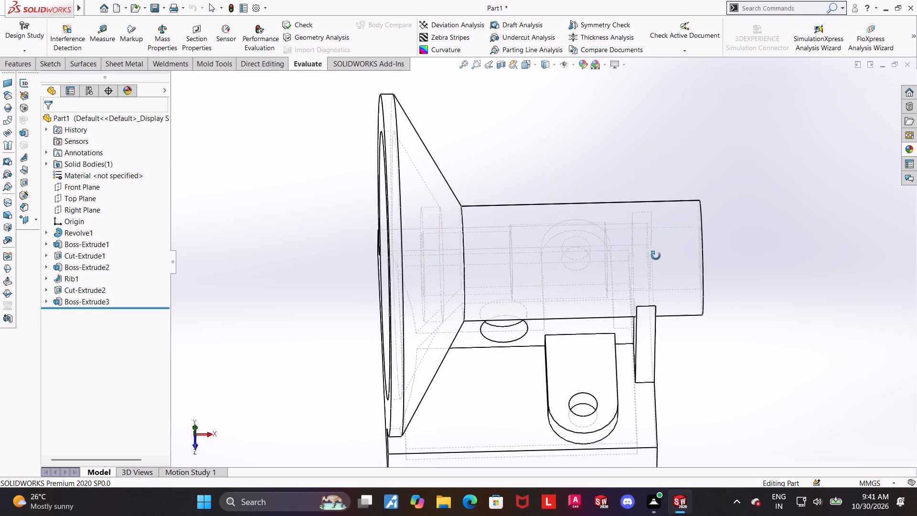
pyautogui.moveTo(656, 256); pyautogui.dragTo(659, 330, button='middle')
pyautogui.click(536, 63)
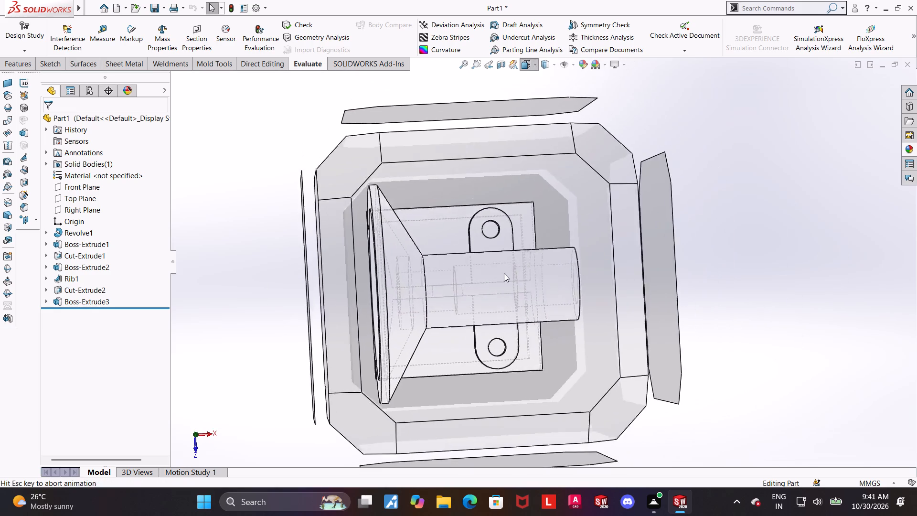
pyautogui.click(458, 334)
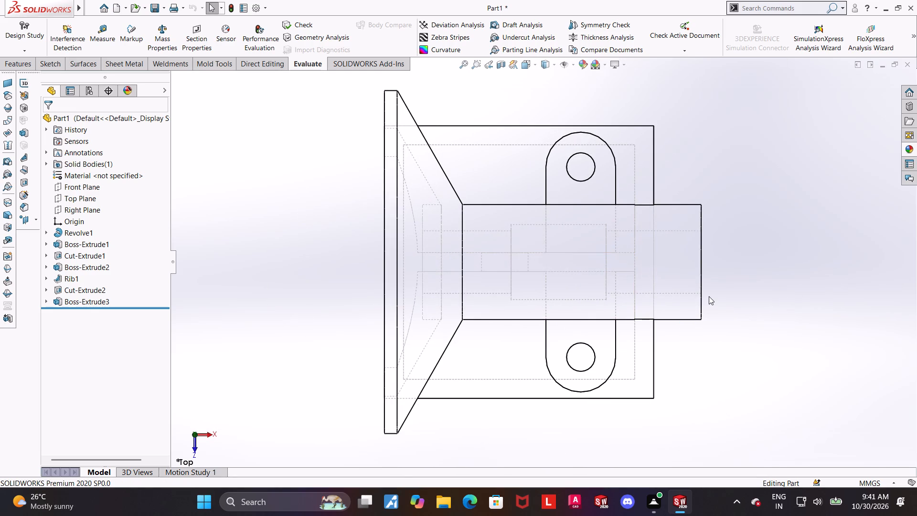
# Display the model shaded with edges and examine the hub, web and bosses from the side and end.
pyautogui.click(552, 67)
pyautogui.click(548, 75)
pyautogui.scroll(1, 680, 263)
pyautogui.moveTo(691, 269); pyautogui.dragTo(690, 135, button='middle')
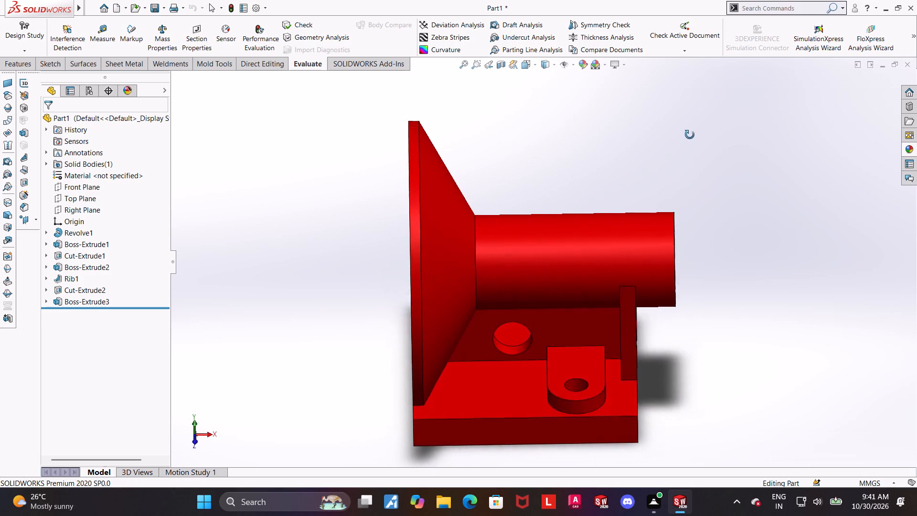
pyautogui.moveTo(690, 135); pyautogui.dragTo(593, 154, button='middle')
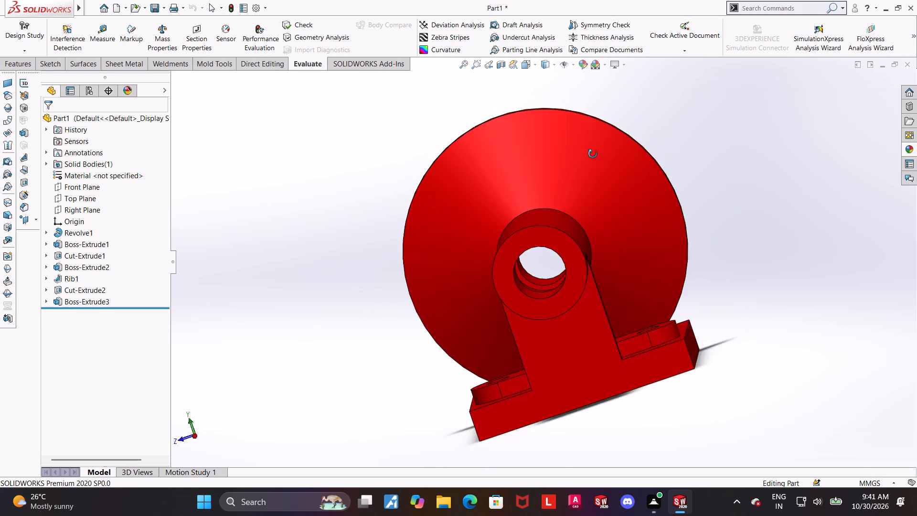
pyautogui.moveTo(593, 154); pyautogui.dragTo(728, 133, button='middle')
# Examine the model in the Front view with hidden lines visible, checking the hub bore, rib hole and boss.
pyautogui.click(525, 64)
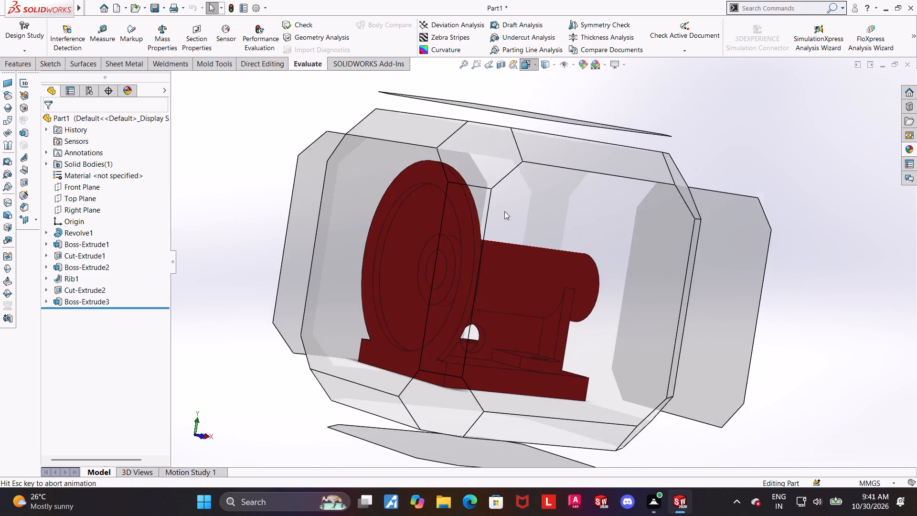
pyautogui.click(452, 366)
pyautogui.click(552, 65)
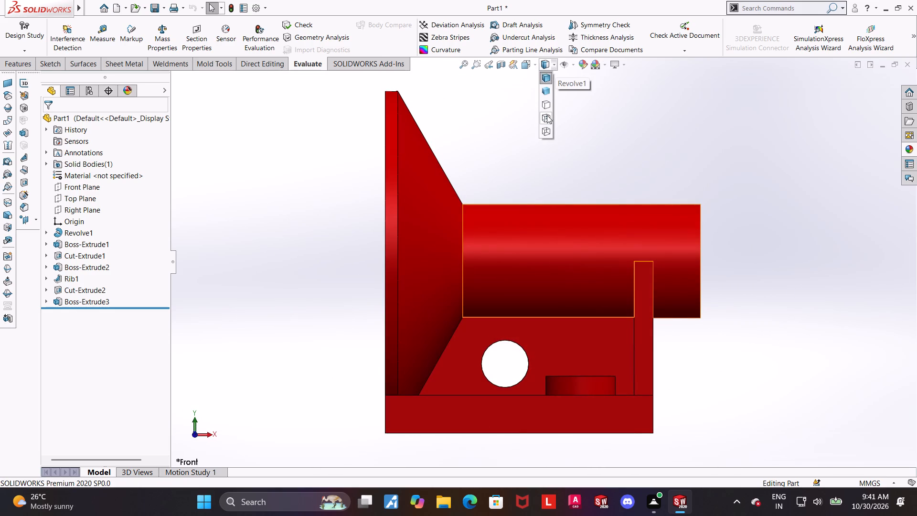
pyautogui.click(547, 115)
pyautogui.scroll(-1, 748, 318)
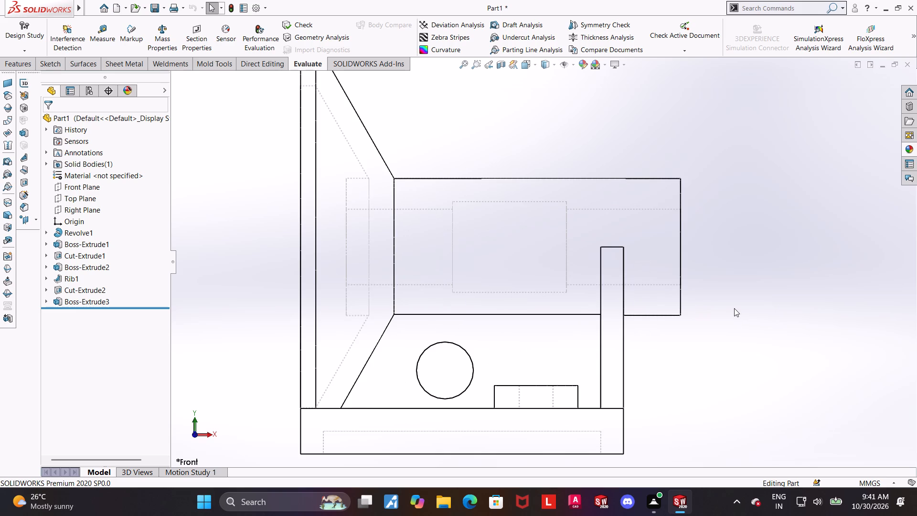
pyautogui.moveTo(718, 305); pyautogui.dragTo(686, 308, button='middle')
pyautogui.scroll(-1, 686, 308)
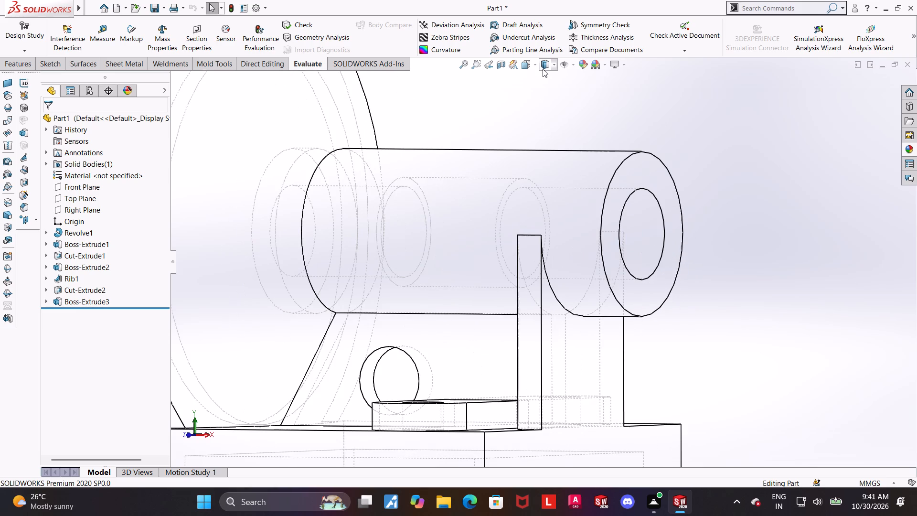
# Return to a shaded-with-edges isometric view and examine the flange recess and the underside of the base plate.
pyautogui.click(543, 68)
pyautogui.click(546, 77)
pyautogui.hotkey('ctrl', '7')
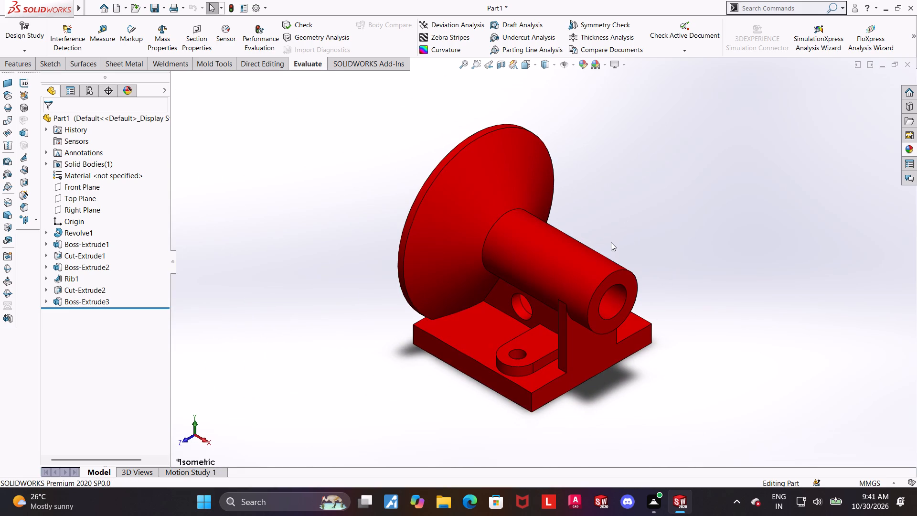
pyautogui.moveTo(611, 247); pyautogui.dragTo(693, 257, button='middle')
pyautogui.moveTo(645, 294); pyautogui.dragTo(663, 229, button='middle')
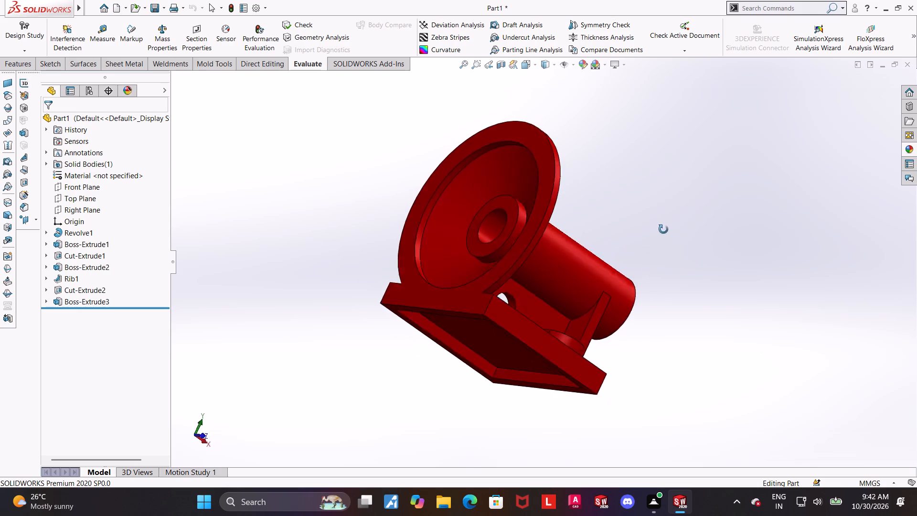
# Examine the flange's recessed face, the hub bore, and the base plate with its boss from the flange end.
pyautogui.moveTo(663, 229); pyautogui.dragTo(706, 293, button='middle')
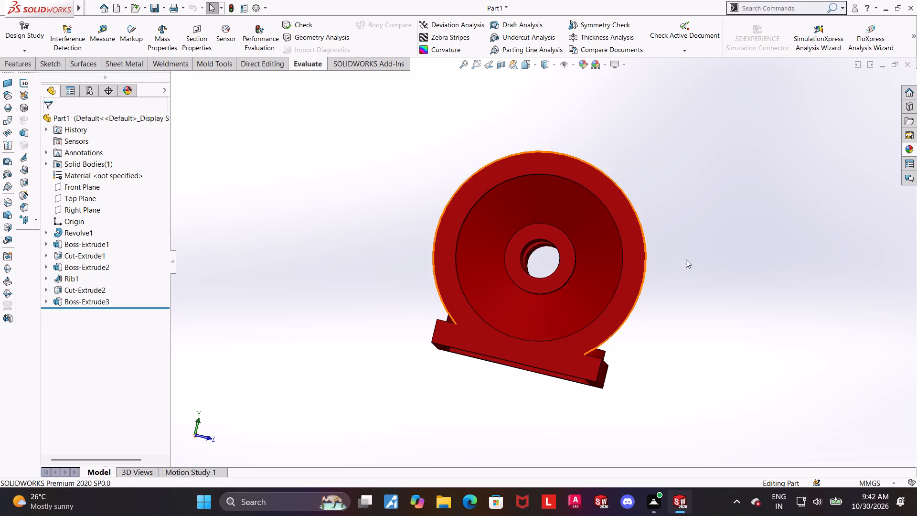
pyautogui.moveTo(686, 259); pyautogui.dragTo(679, 303, button='middle')
pyautogui.scroll(1, 712, 302)
pyautogui.scroll(-1, 683, 302)
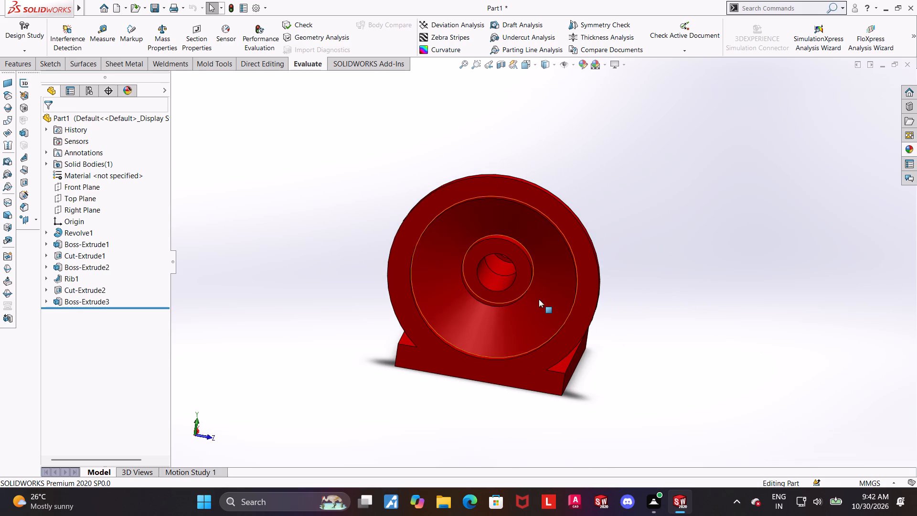
pyautogui.scroll(-3, 538, 299)
pyautogui.moveTo(845, 341); pyautogui.dragTo(836, 344, button='middle')
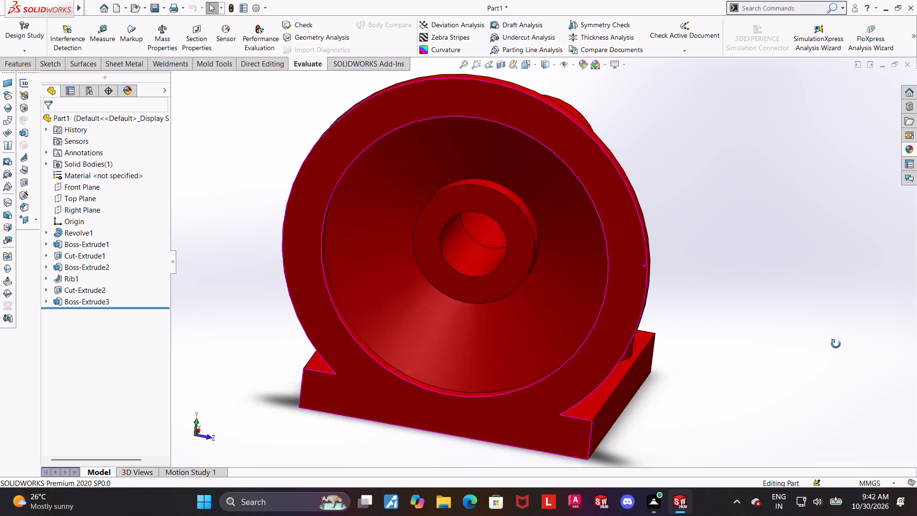
pyautogui.moveTo(836, 344); pyautogui.dragTo(822, 344, button='middle')
pyautogui.scroll(1, 838, 368)
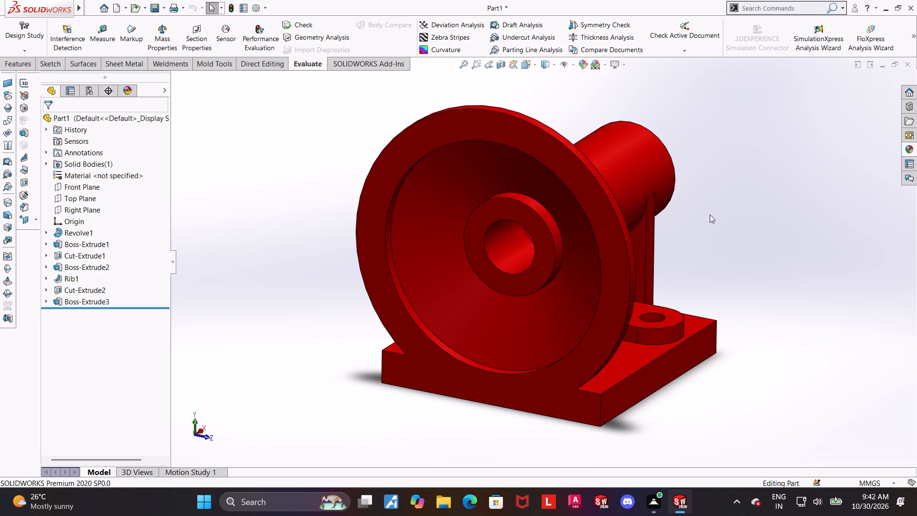
pyautogui.scroll(-1, 705, 217)
pyautogui.scroll(1, 631, 190)
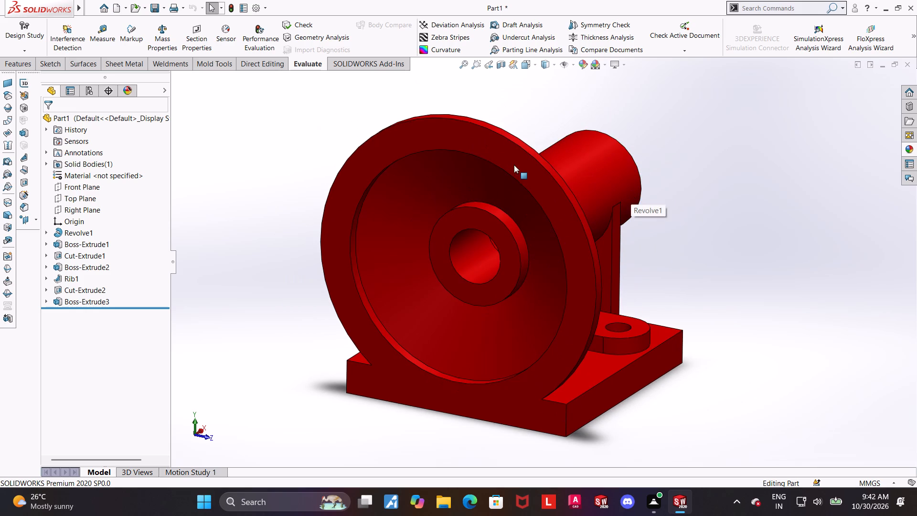
# Start a sketch on the flange's outer annular end face and view it normal to the sketch plane.
pyautogui.click(525, 166)
pyautogui.click(567, 140)
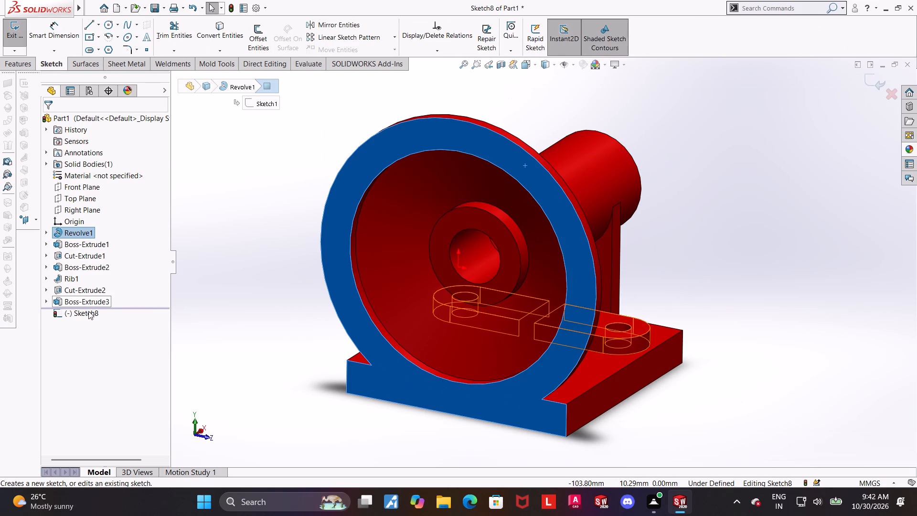
pyautogui.click(90, 312)
pyautogui.click(110, 302)
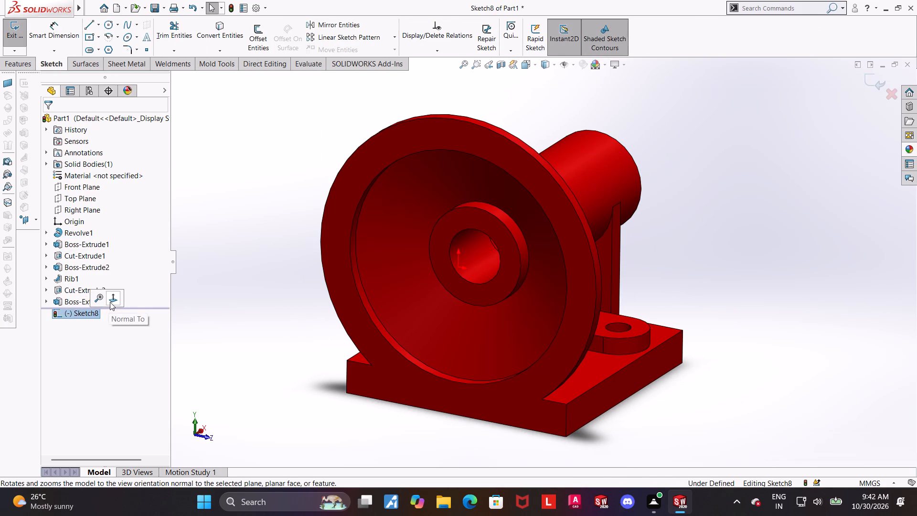
pyautogui.scroll(3, 739, 250)
pyautogui.scroll(-1, 737, 145)
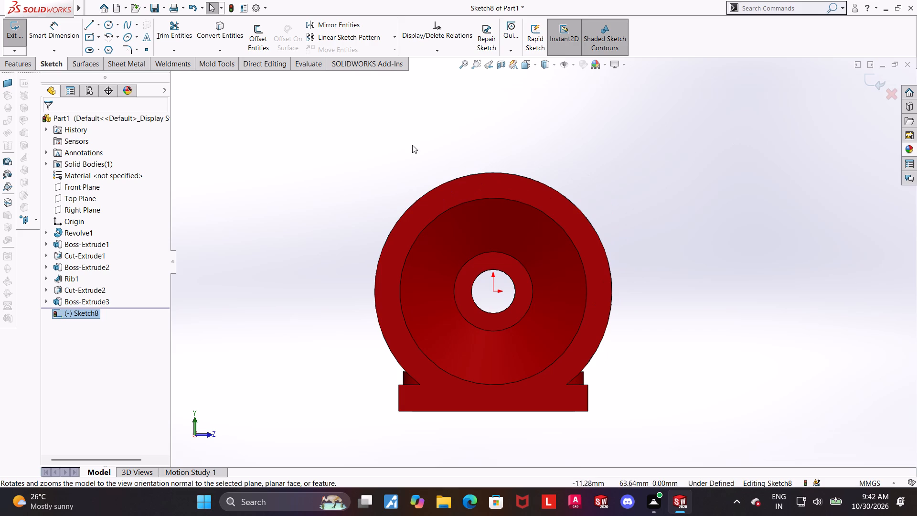
# Sketch an open-bottomed three-line profile above the flange, about 52 mm wide with sides about 23 mm and 21 mm long.
pyautogui.click(84, 22)
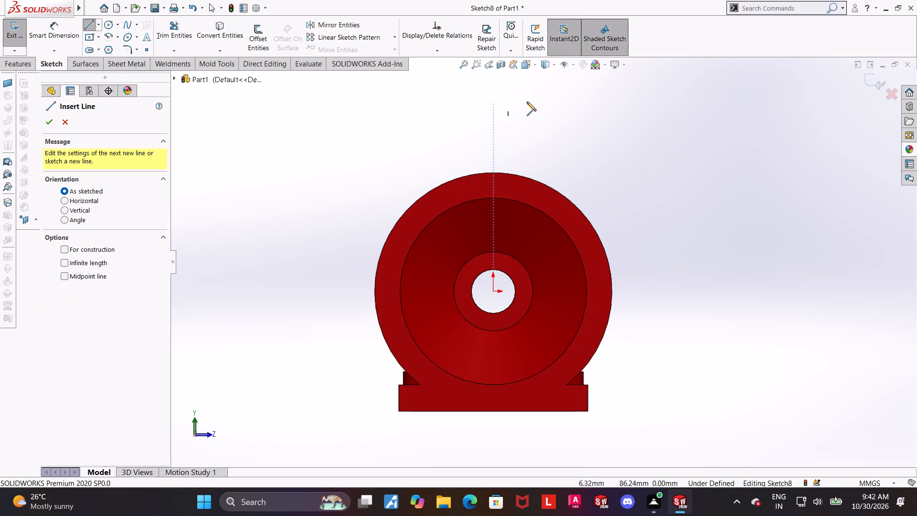
pyautogui.click(427, 183)
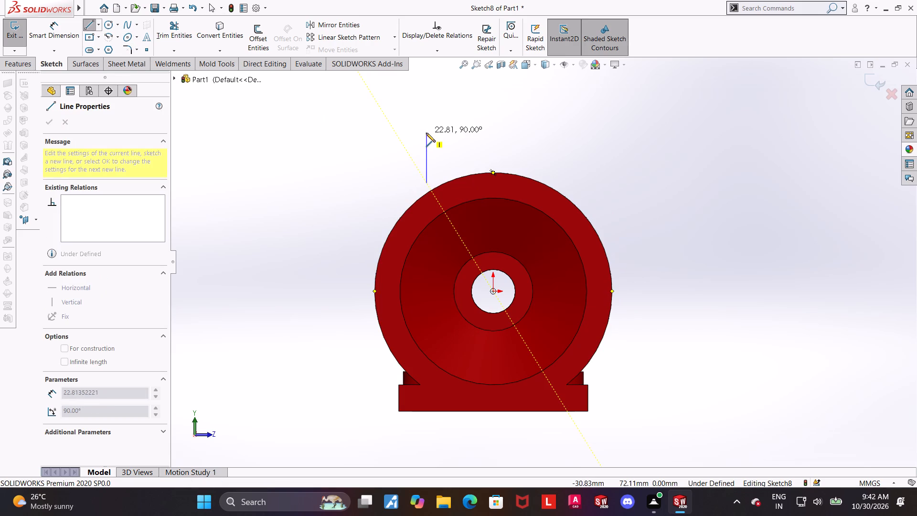
pyautogui.click(426, 134)
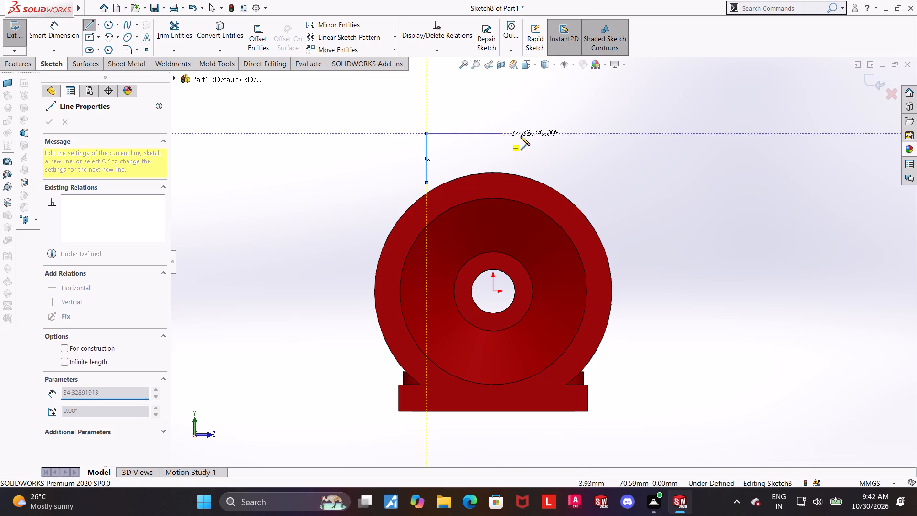
pyautogui.click(542, 137)
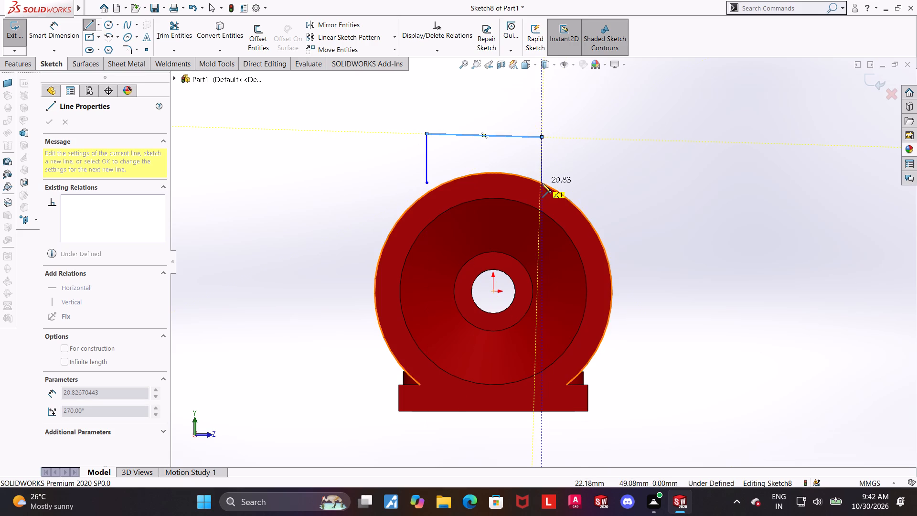
pyautogui.click(543, 185)
pyautogui.press('Escape')
# Make the profile's top line horizontal and its left side's lower endpoint coincident with the flange's outer circular edge.
pyautogui.scroll(-3, 564, 161)
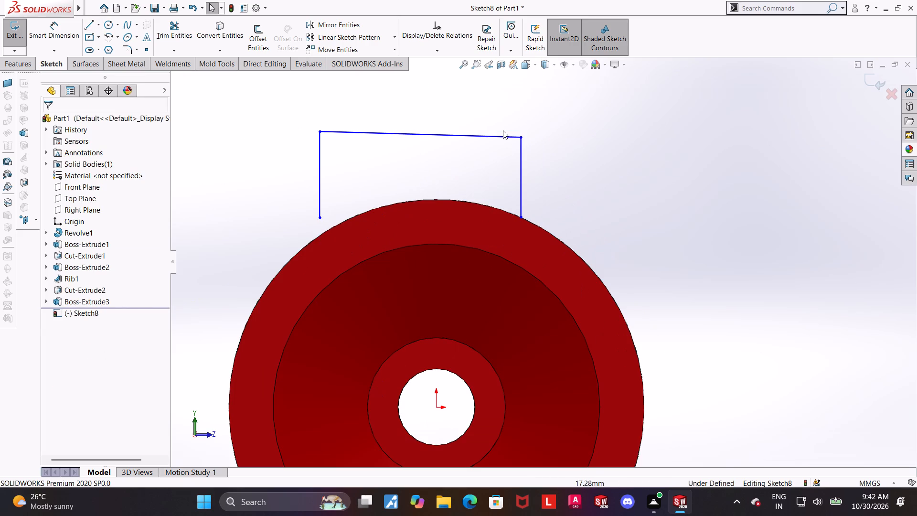
pyautogui.click(503, 136)
pyautogui.click(529, 97)
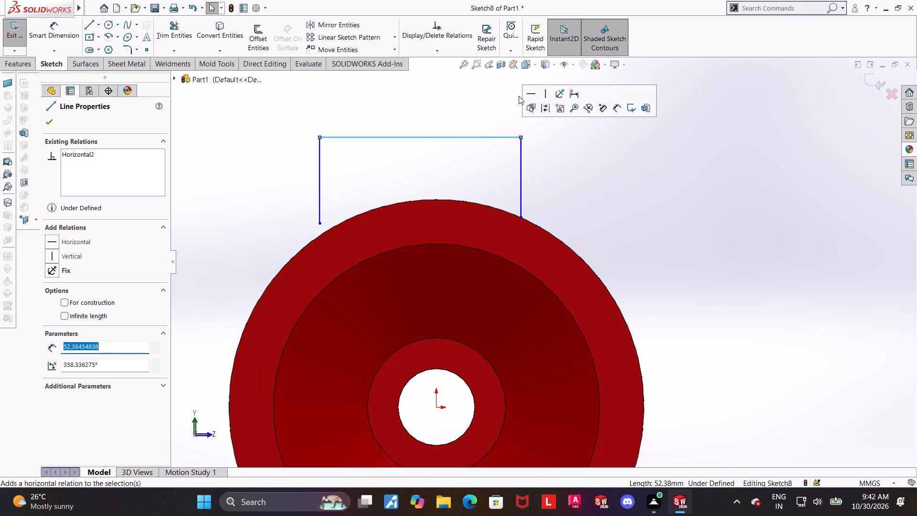
pyautogui.click(607, 150)
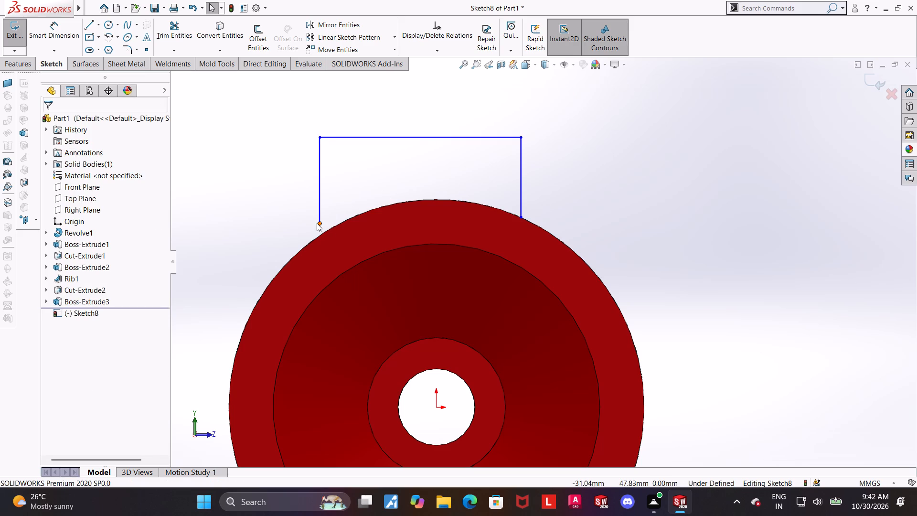
pyautogui.click(318, 226)
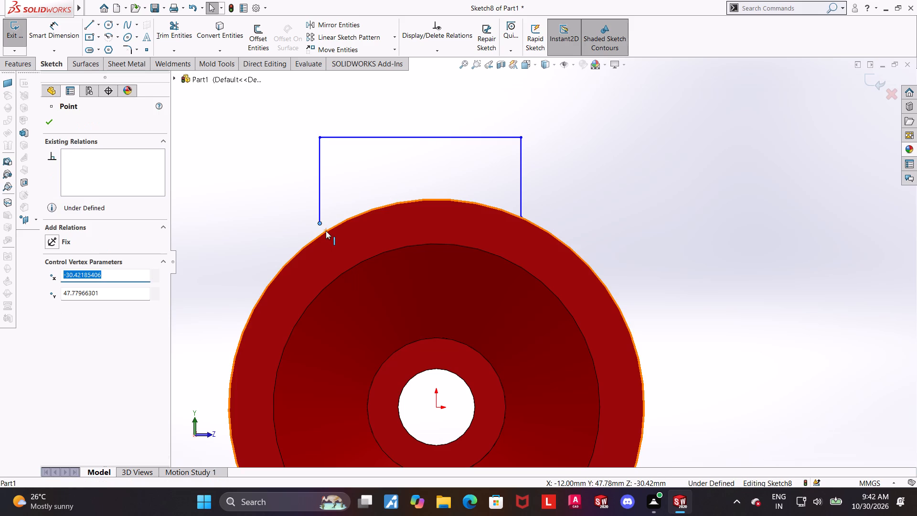
pyautogui.keyDown('ctrl'); pyautogui.click(326, 231); pyautogui.keyUp('ctrl')
pyautogui.click(52, 316)
pyautogui.click(622, 239)
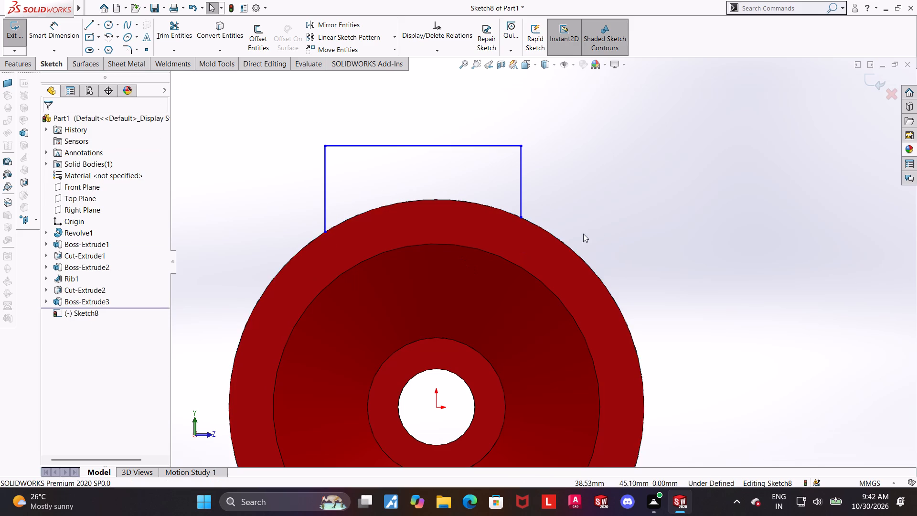
pyautogui.keyDown('ctrl'); pyautogui.click(523, 218); pyautogui.keyUp('ctrl')
pyautogui.click(606, 198)
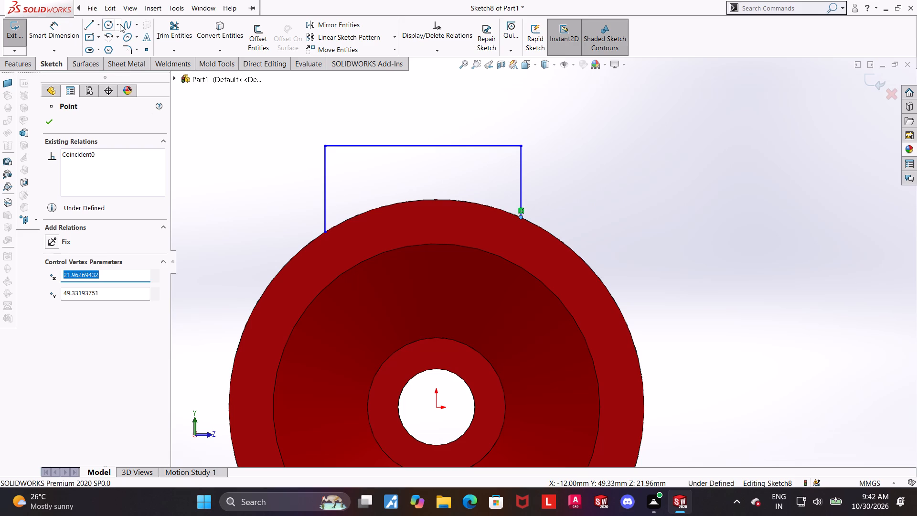
# Sketch a vertical centerline about 34 mm long upward from the origin.
pyautogui.click(96, 23)
pyautogui.click(105, 51)
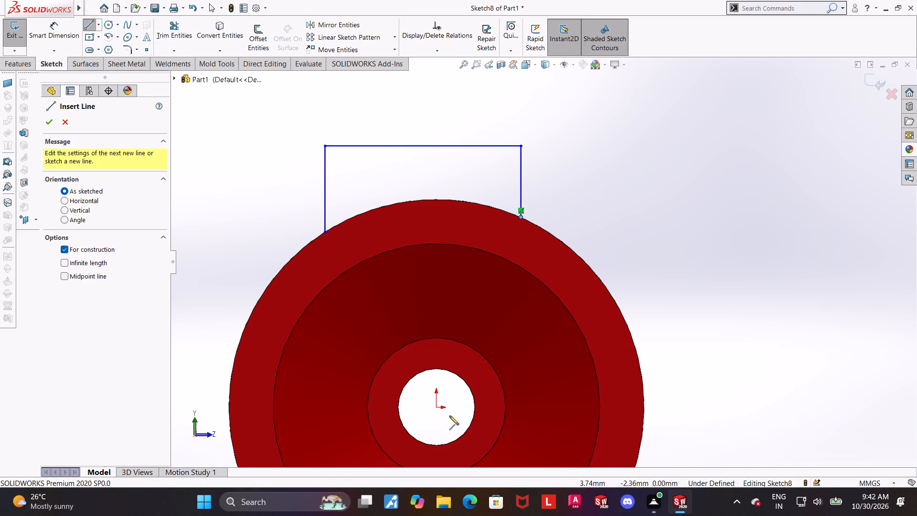
pyautogui.click(438, 408)
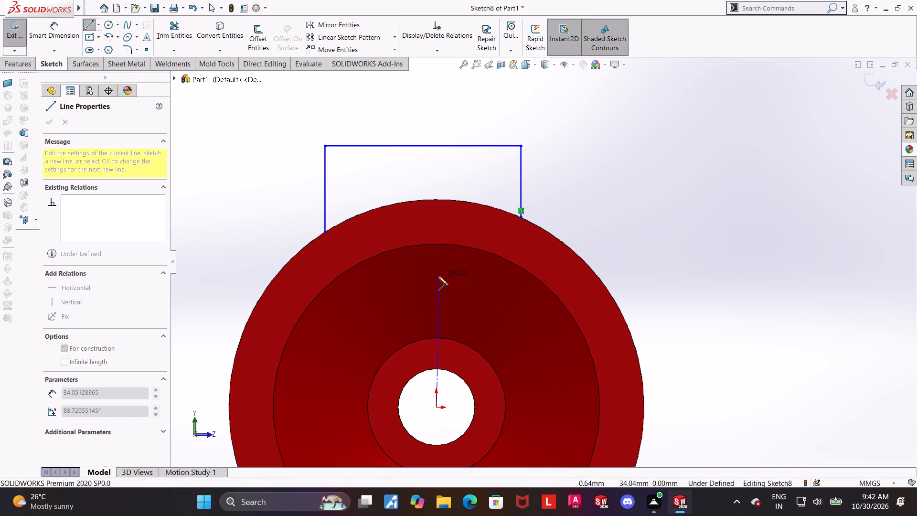
pyautogui.click(438, 276)
pyautogui.press('Escape')
pyautogui.press('Escape')
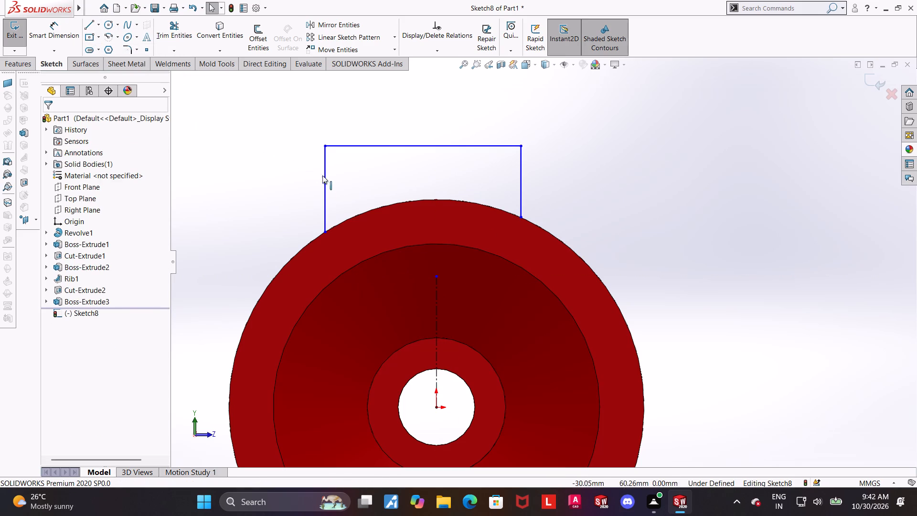
# Make the profile's two vertical sides symmetric about the centerline.
pyautogui.click(327, 181)
pyautogui.keyDown('ctrl'); pyautogui.click(434, 304); pyautogui.keyUp('ctrl')
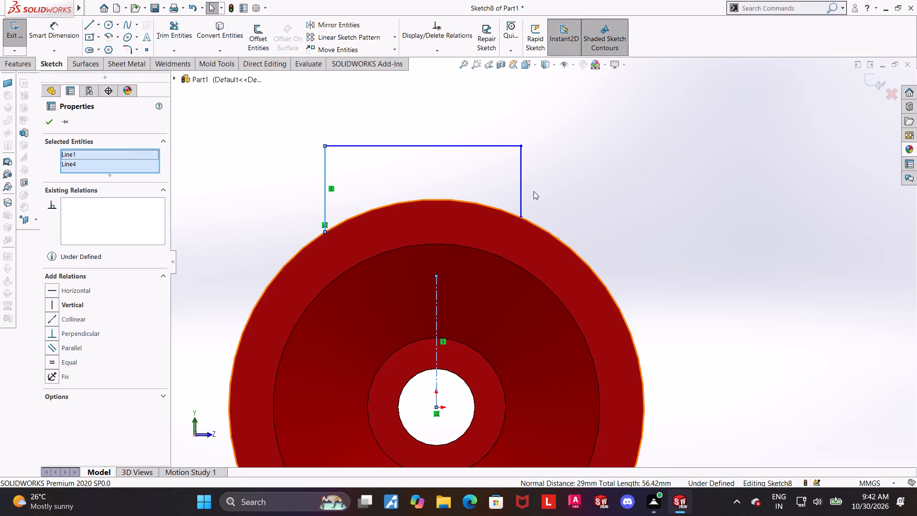
pyautogui.keyDown('ctrl'); pyautogui.click(523, 189); pyautogui.keyUp('ctrl')
pyautogui.click(57, 371)
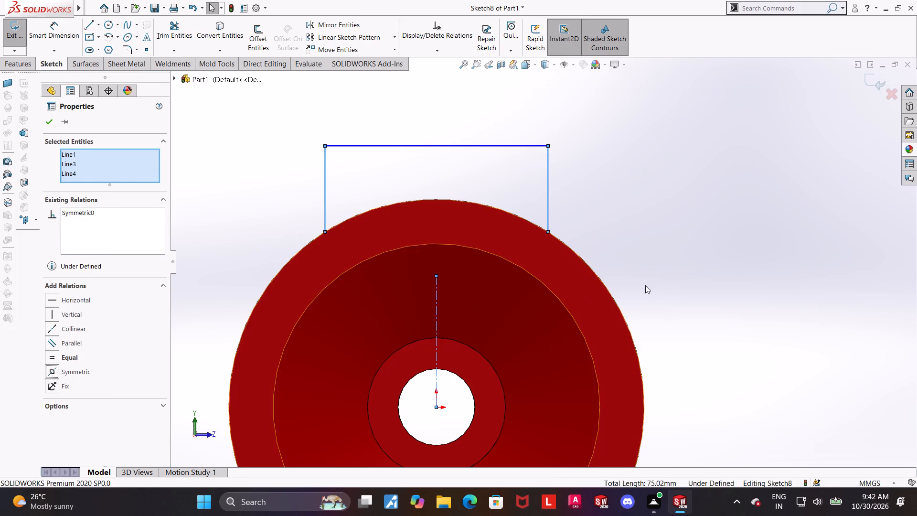
pyautogui.click(683, 282)
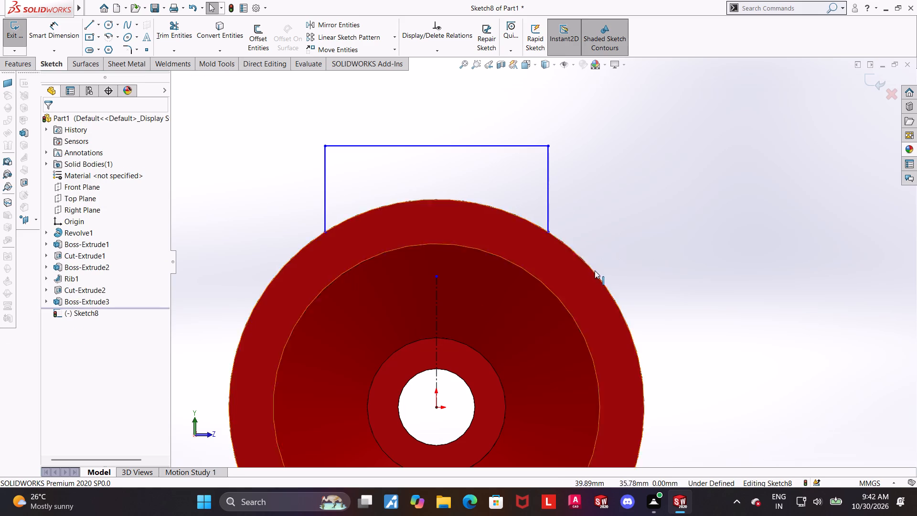
pyautogui.click(690, 242)
# Convert the flange's outer circular edge into a sketch entity.
pyautogui.scroll(1, 711, 241)
pyautogui.scroll(-1, 706, 234)
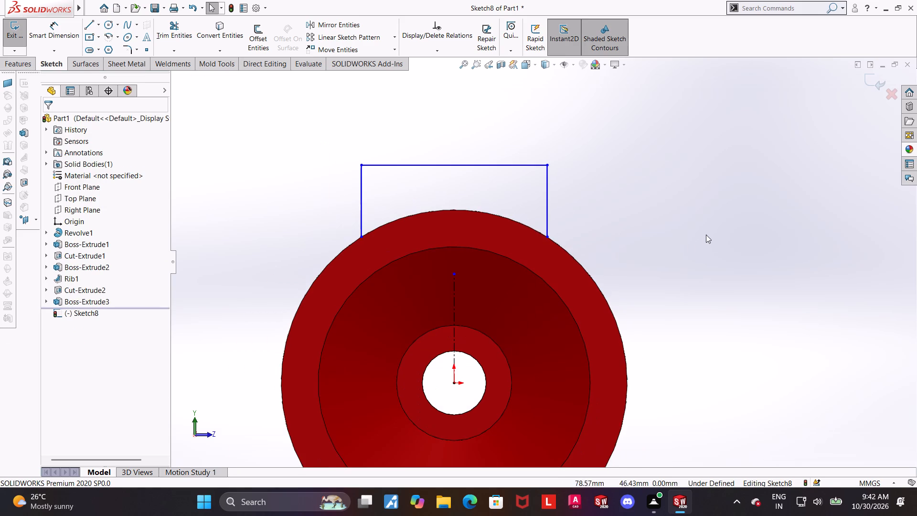
pyautogui.click(220, 25)
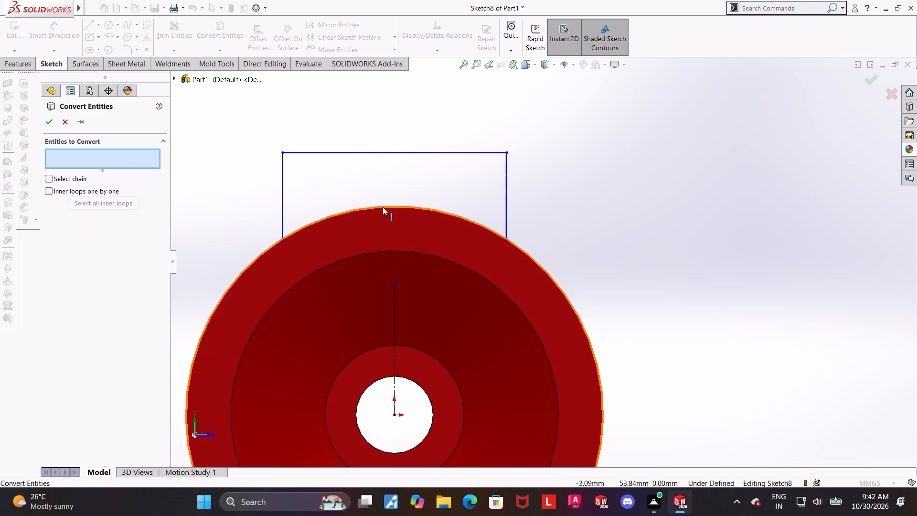
pyautogui.click(383, 207)
pyautogui.click(55, 121)
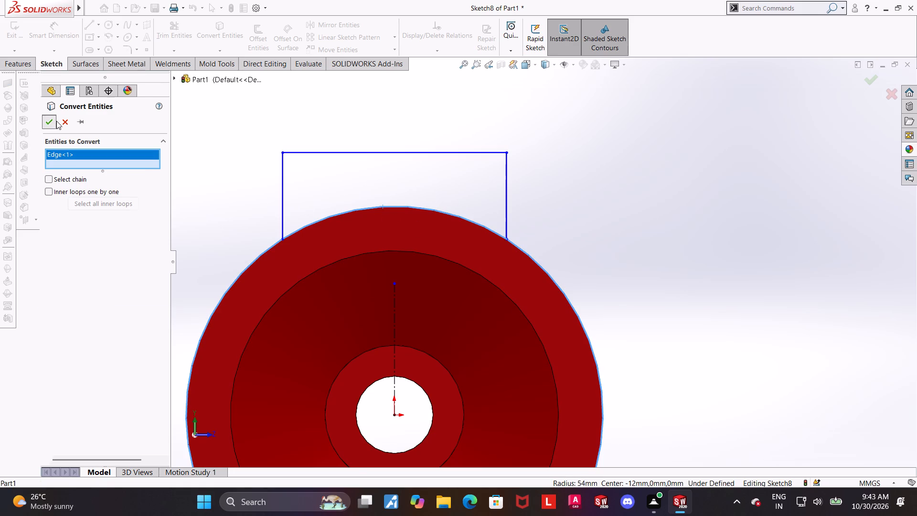
# Power-trim the converted circular edge outside the profile, leaving only the arc between the two vertical sides.
pyautogui.scroll(3, 377, 183)
pyautogui.click(173, 34)
pyautogui.moveTo(418, 399); pyautogui.dragTo(191, 405)
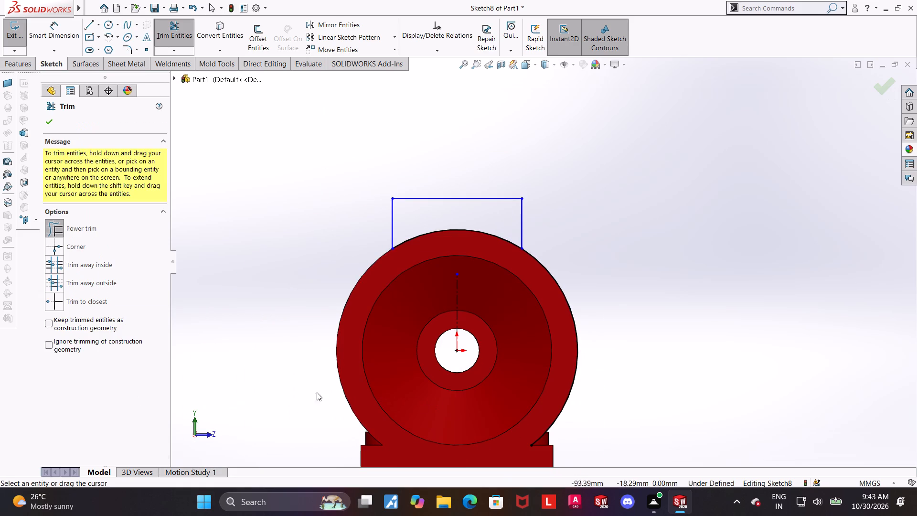
pyautogui.moveTo(547, 391); pyautogui.dragTo(721, 374)
pyautogui.scroll(1, 822, 367)
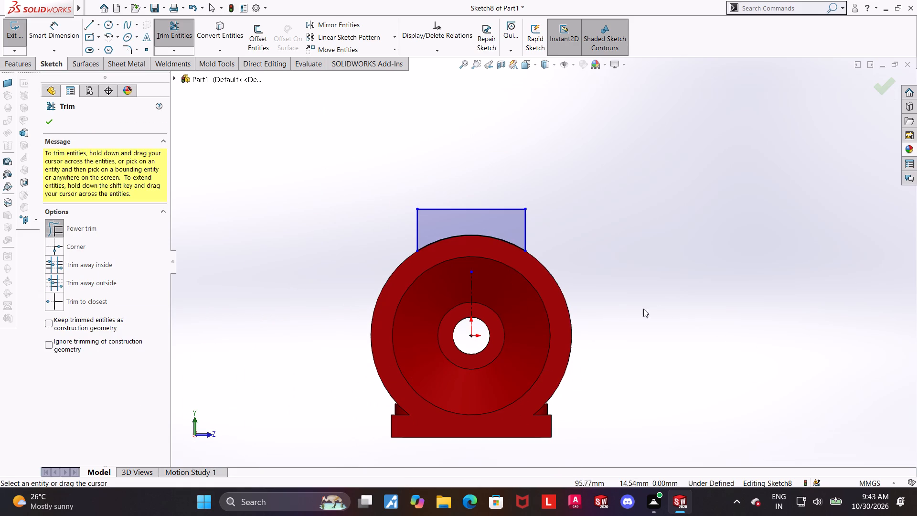
pyautogui.scroll(-1, 596, 312)
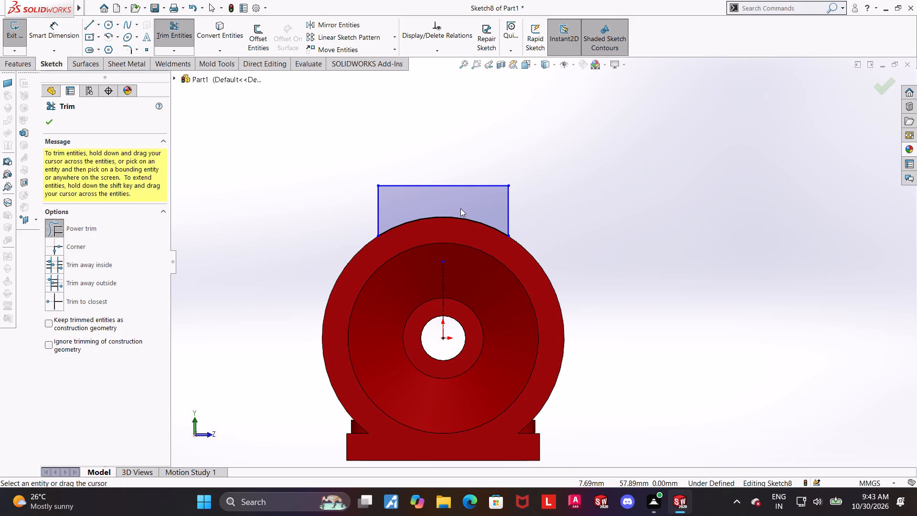
pyautogui.scroll(1, 458, 224)
pyautogui.scroll(-2, 461, 226)
pyautogui.press('Escape')
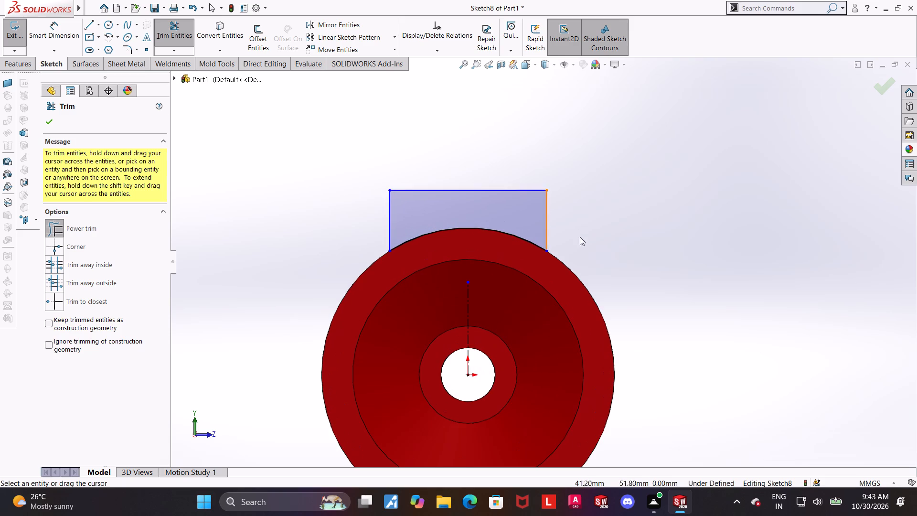
# Dimension the length of the profile's top horizontal line with Smart Dimension.
pyautogui.scroll(-1, 583, 250)
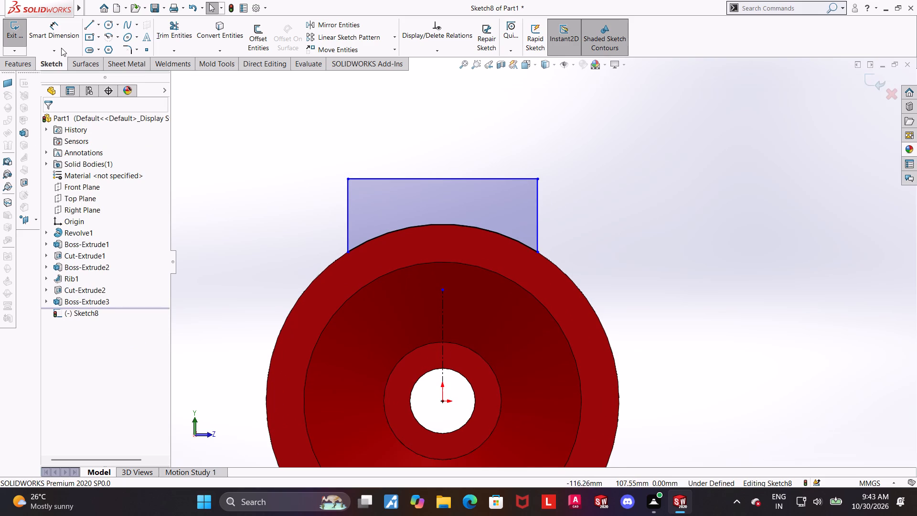
pyautogui.click(58, 31)
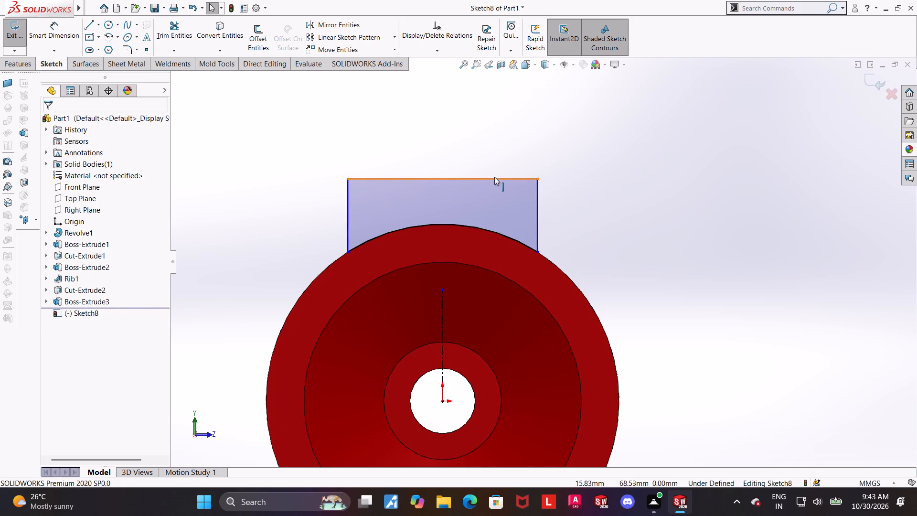
pyautogui.click(494, 177)
pyautogui.press('Escape')
pyautogui.click(56, 26)
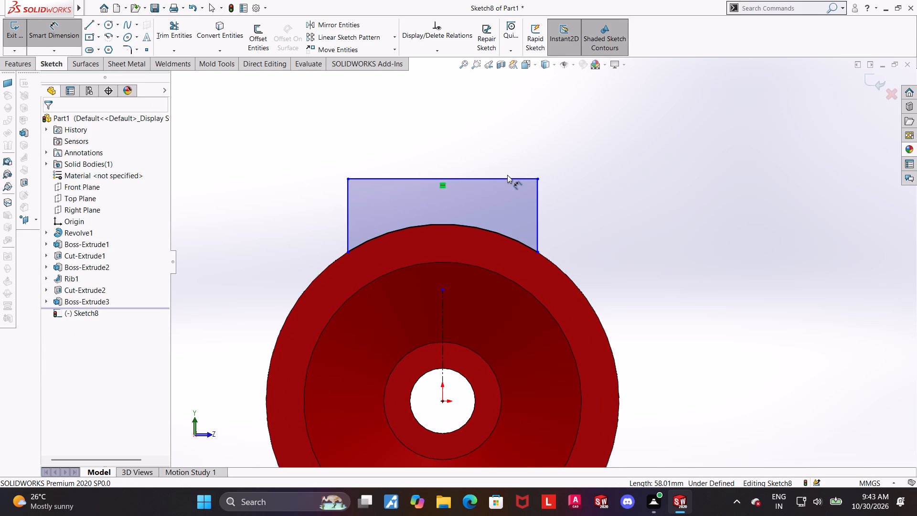
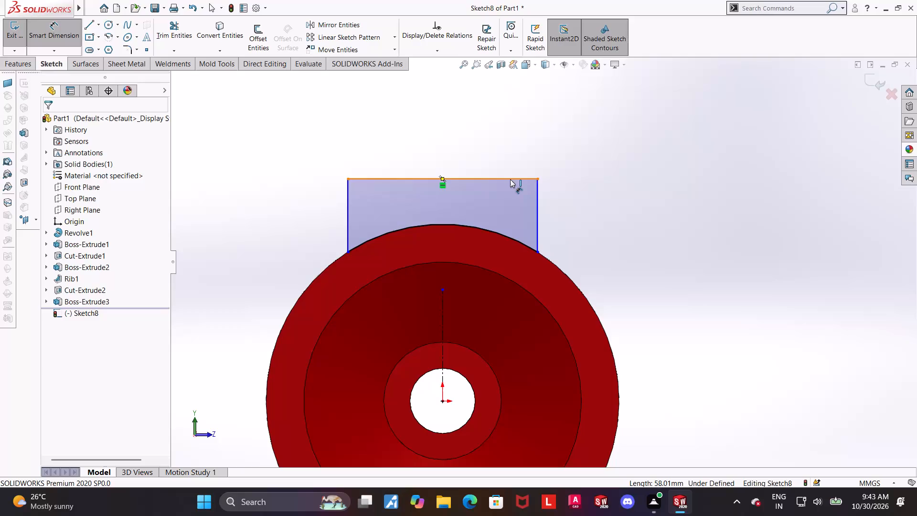
# Dimension the profile's top horizontal line to a length of 62 mm.
pyautogui.click(510, 179)
pyautogui.click(499, 127)
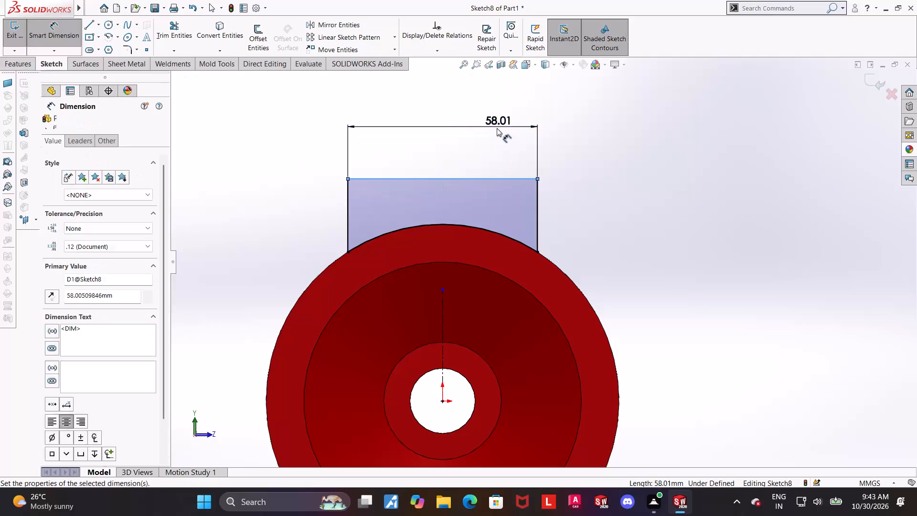
pyautogui.write('62')
pyautogui.press('Return')
pyautogui.press('Escape')
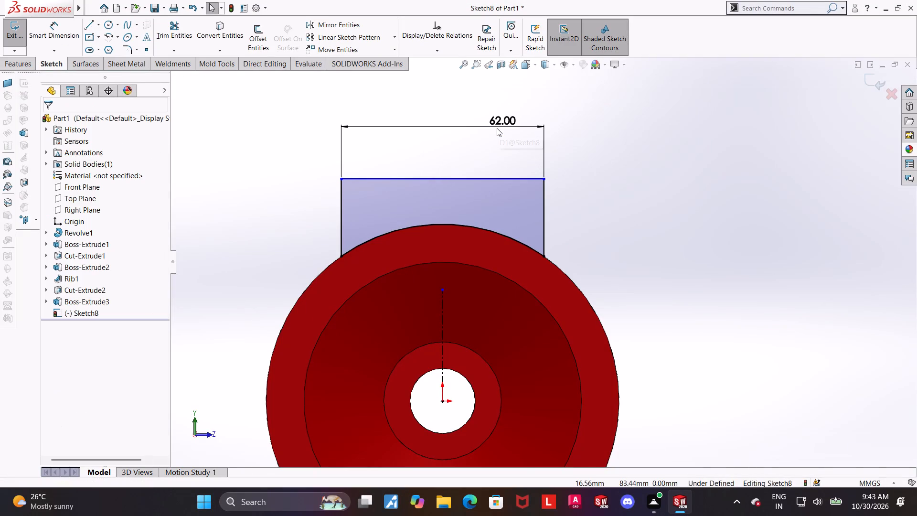
# Dimension the profile's top line 116 mm above the base plate's bottom edge and close the sketch.
pyautogui.scroll(1, 515, 141)
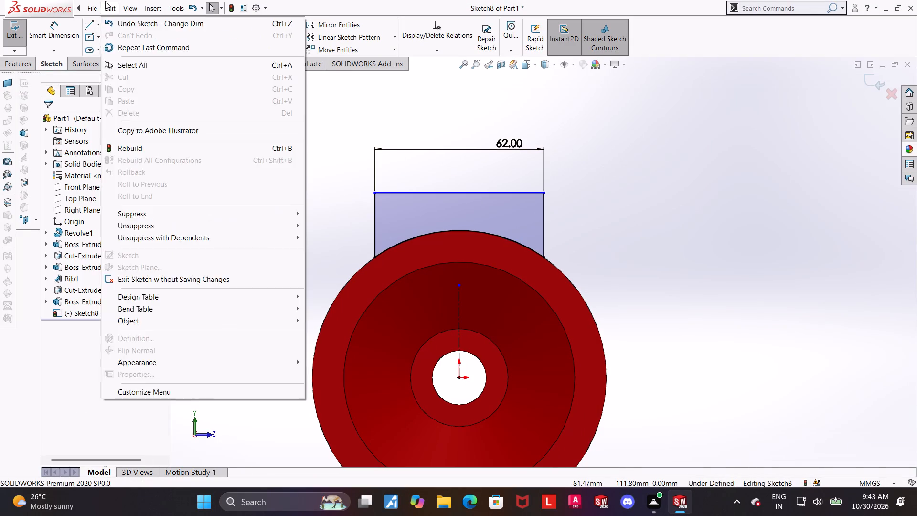
pyautogui.click(64, 19)
pyautogui.scroll(2, 487, 149)
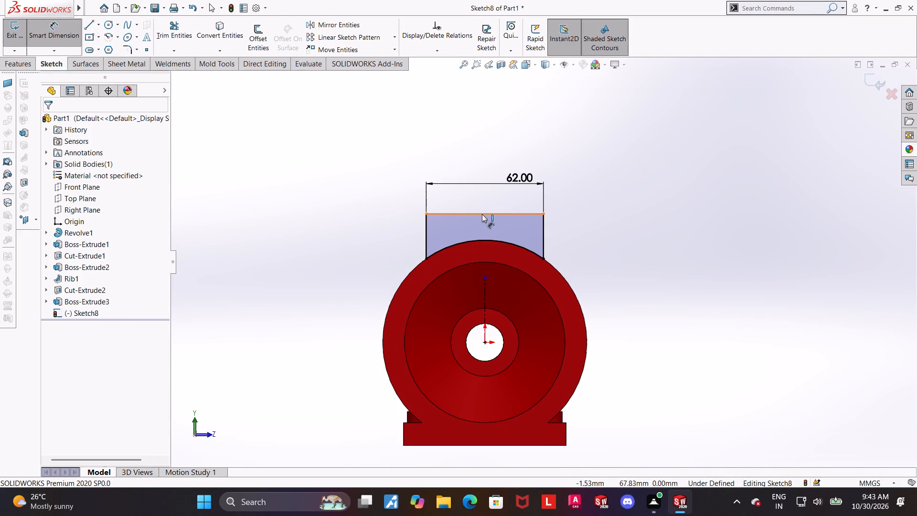
pyautogui.click(482, 214)
pyautogui.click(440, 444)
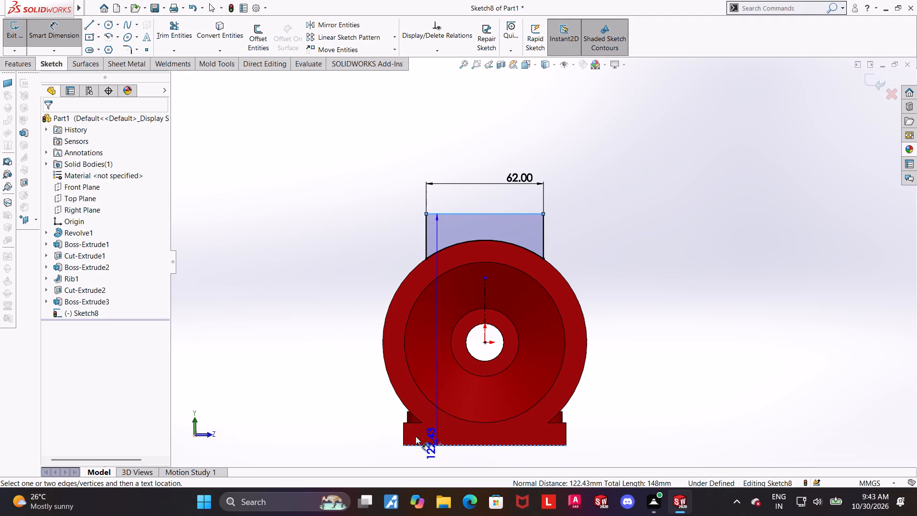
pyautogui.click(350, 421)
pyautogui.write('116')
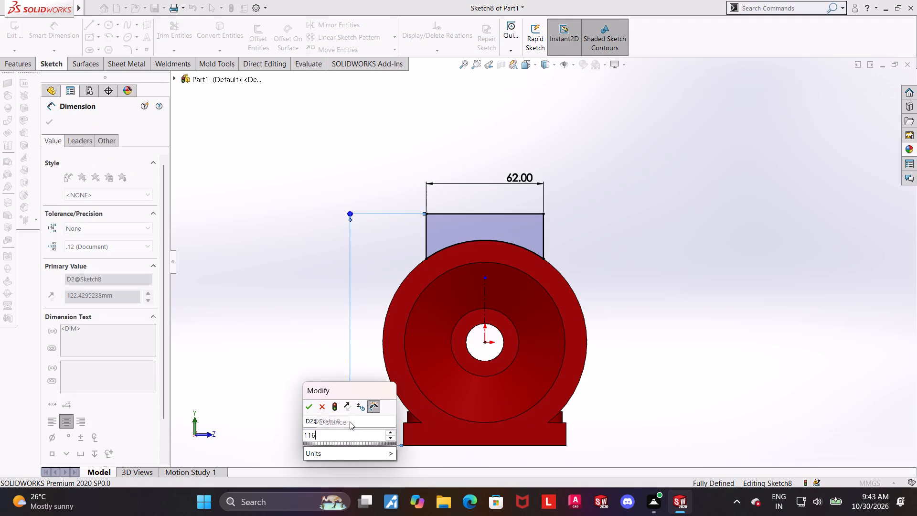
pyautogui.press('Return')
pyautogui.press('Escape')
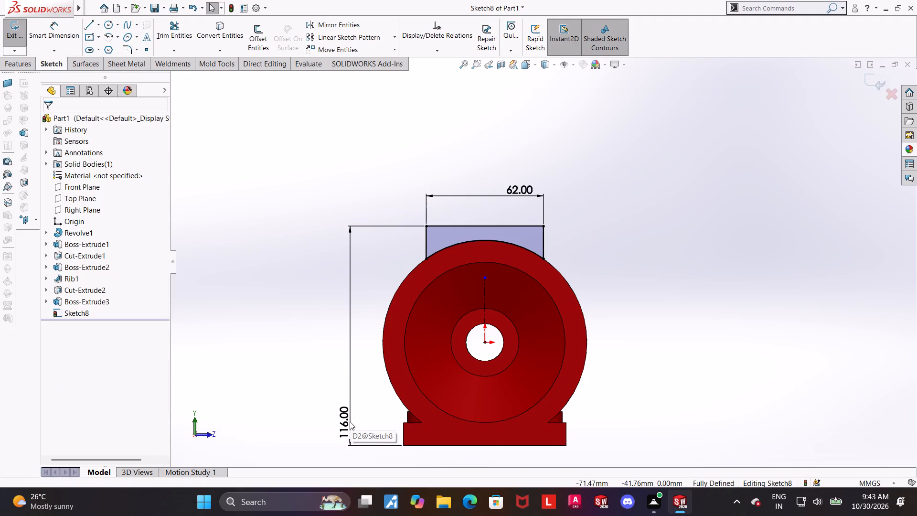
pyautogui.moveTo(596, 254); pyautogui.dragTo(513, 258, button='middle')
pyautogui.click(875, 80)
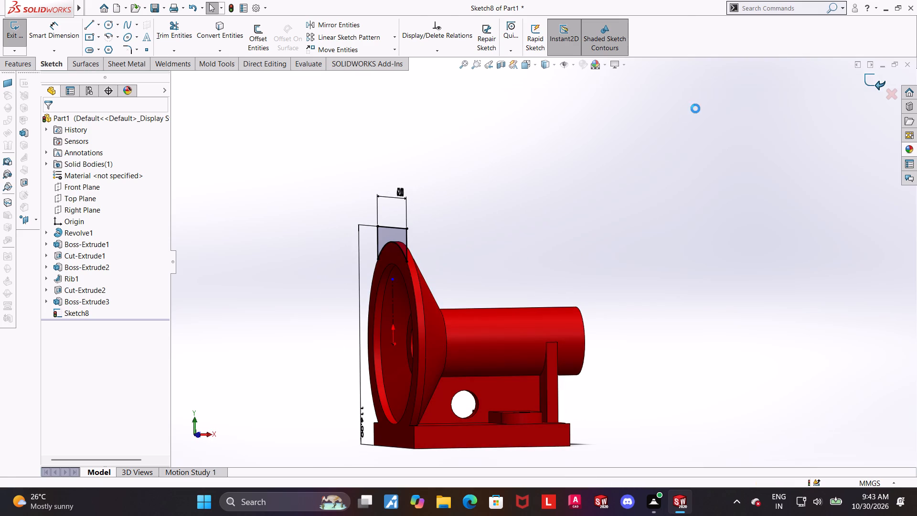
# Extrude the closed profile as a blind 4 mm boss, reversed toward the hub's cylindrical end and merged with the body.
pyautogui.scroll(1, 696, 107)
pyautogui.moveTo(691, 114); pyautogui.dragTo(680, 122, button='middle')
pyautogui.click(18, 70)
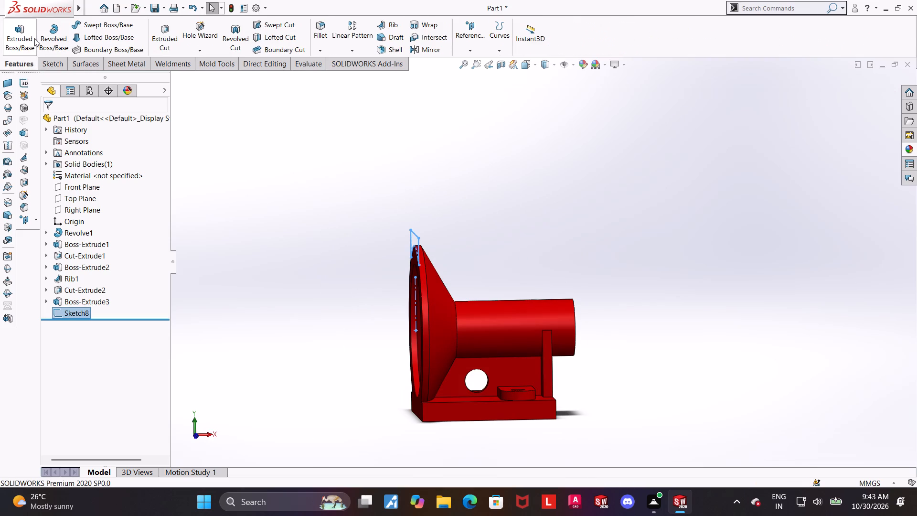
pyautogui.click(33, 38)
pyautogui.moveTo(624, 286); pyautogui.dragTo(611, 292, button='middle')
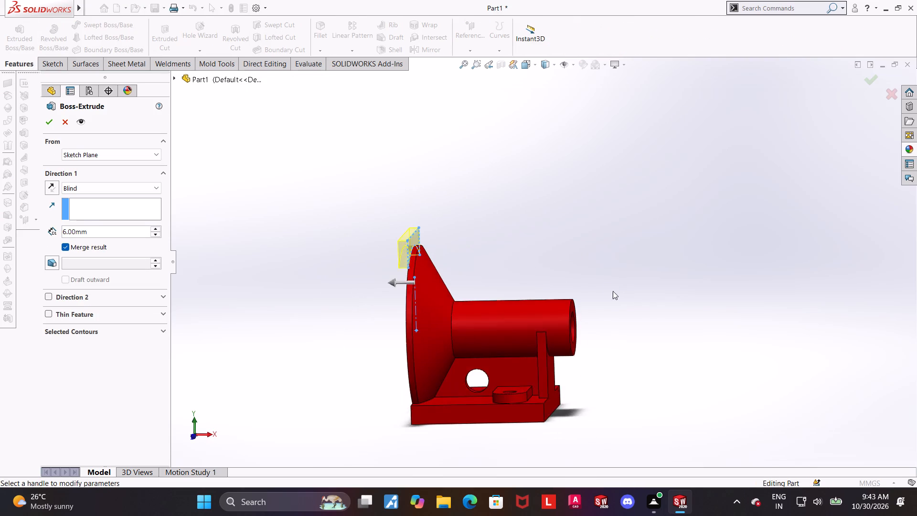
pyautogui.scroll(-3, 590, 302)
pyautogui.click(51, 187)
pyautogui.scroll(1, 594, 210)
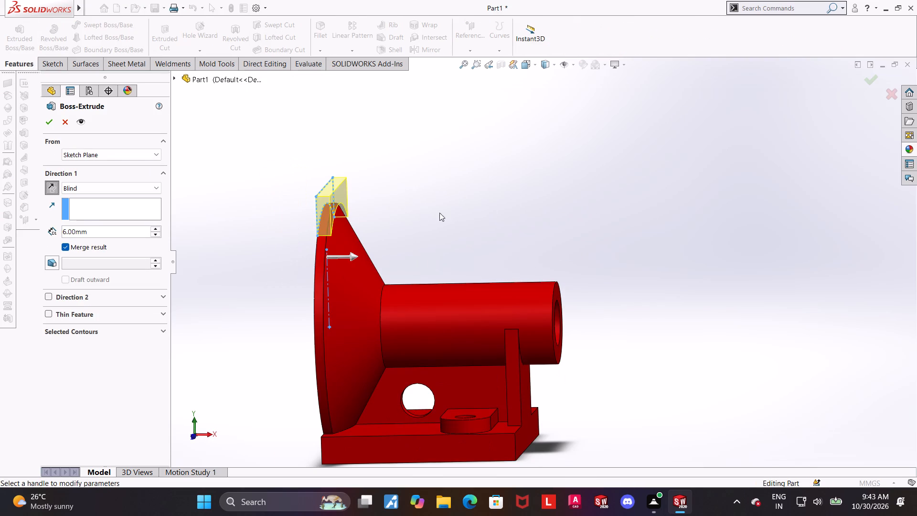
pyautogui.moveTo(382, 204); pyautogui.dragTo(403, 213, button='middle')
pyautogui.scroll(-1, 398, 215)
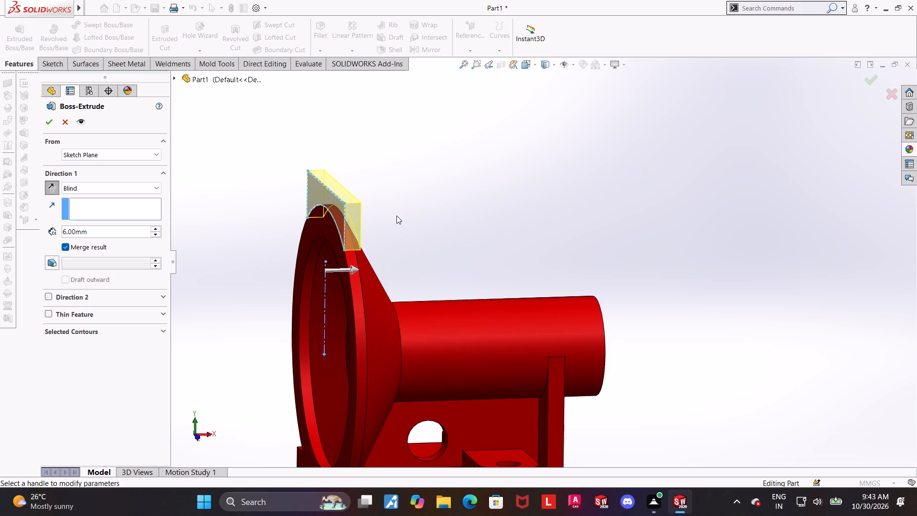
pyautogui.moveTo(389, 223); pyautogui.dragTo(374, 228, button='middle')
pyautogui.scroll(-3, 335, 211)
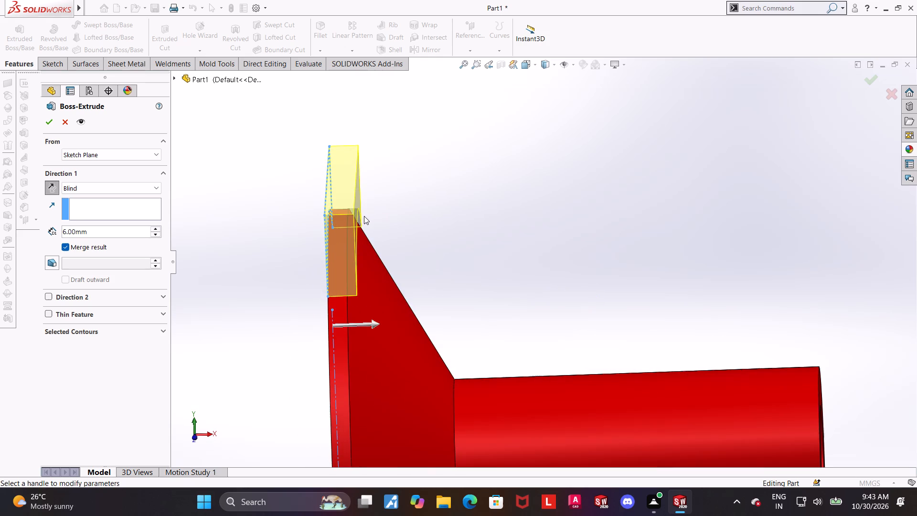
pyautogui.middleClick(417, 213)
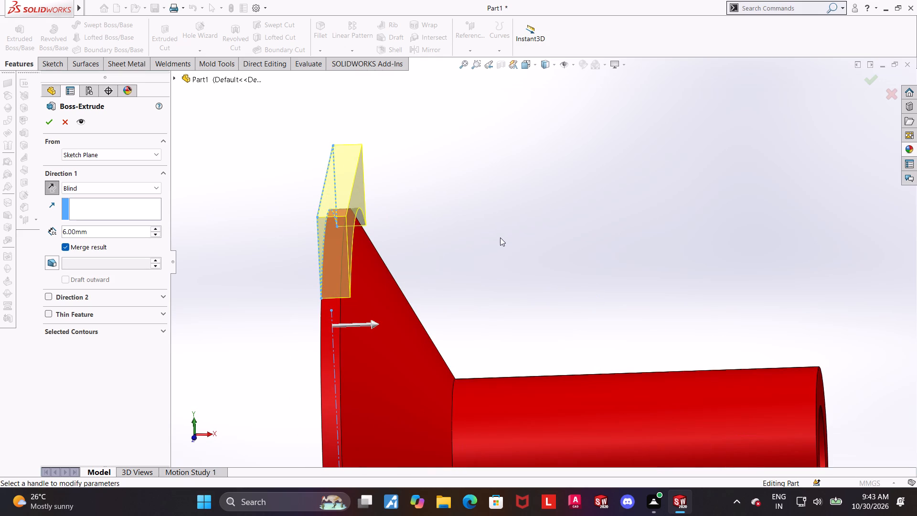
pyautogui.moveTo(479, 233); pyautogui.dragTo(478, 239, button='middle')
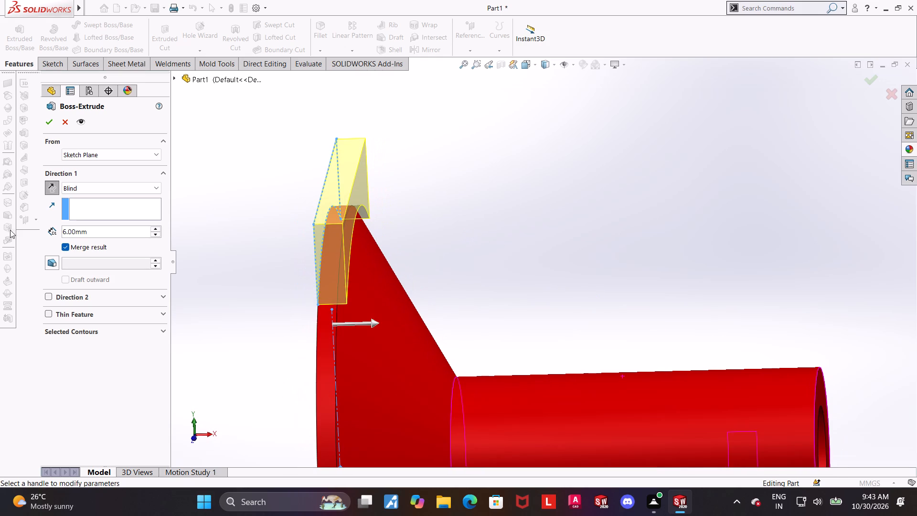
pyautogui.moveTo(92, 232); pyautogui.dragTo(0, 237)
pyautogui.press('4')
pyautogui.press('Return')
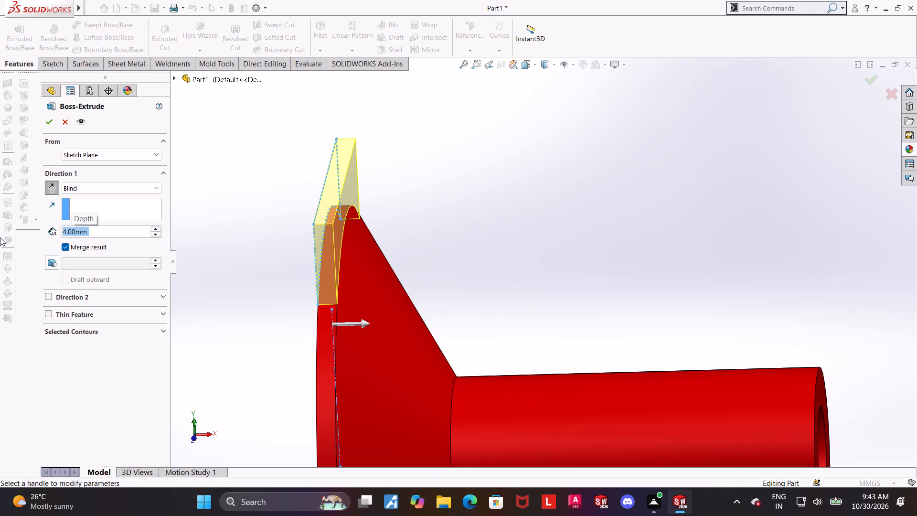
pyautogui.scroll(-2, 407, 270)
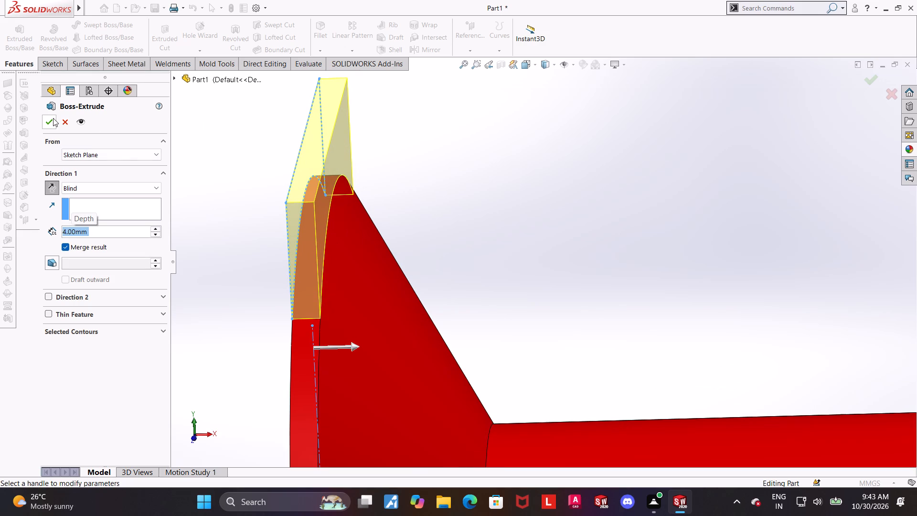
pyautogui.click(53, 118)
pyautogui.click(607, 206)
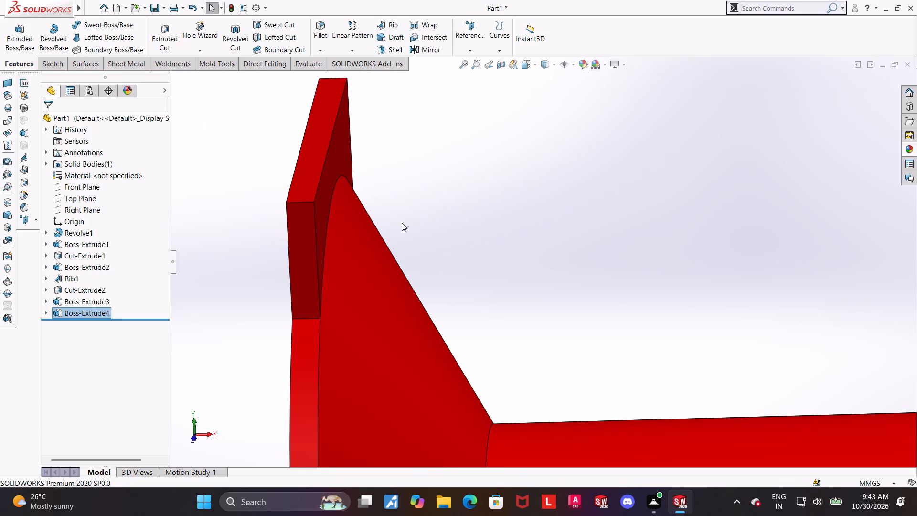
# Examine how the top projection's thickness lines up with the flange rim, using front, isometric and rotated views.
pyautogui.scroll(-3, 396, 223)
pyautogui.scroll(-3, 331, 257)
pyautogui.scroll(6, 320, 269)
pyautogui.scroll(3, 503, 326)
pyautogui.moveTo(558, 312); pyautogui.dragTo(570, 299, button='middle')
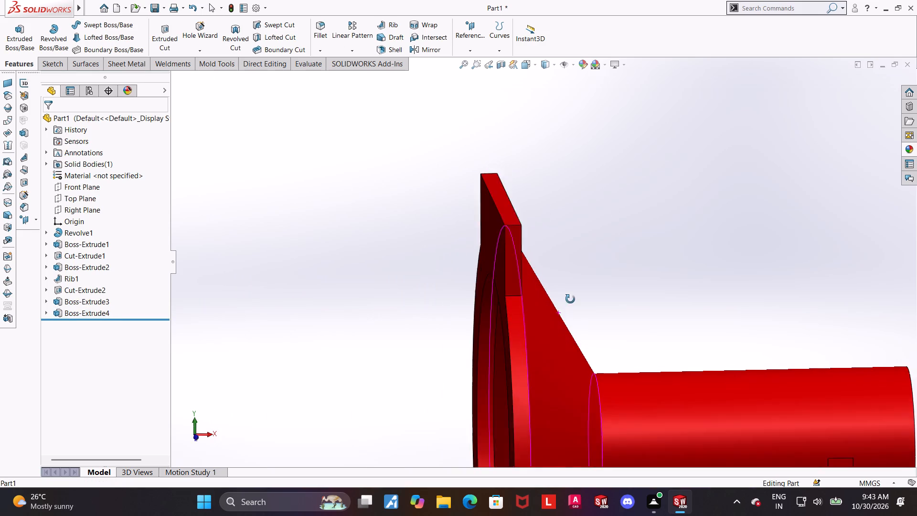
pyautogui.moveTo(570, 299); pyautogui.dragTo(560, 282, button='middle')
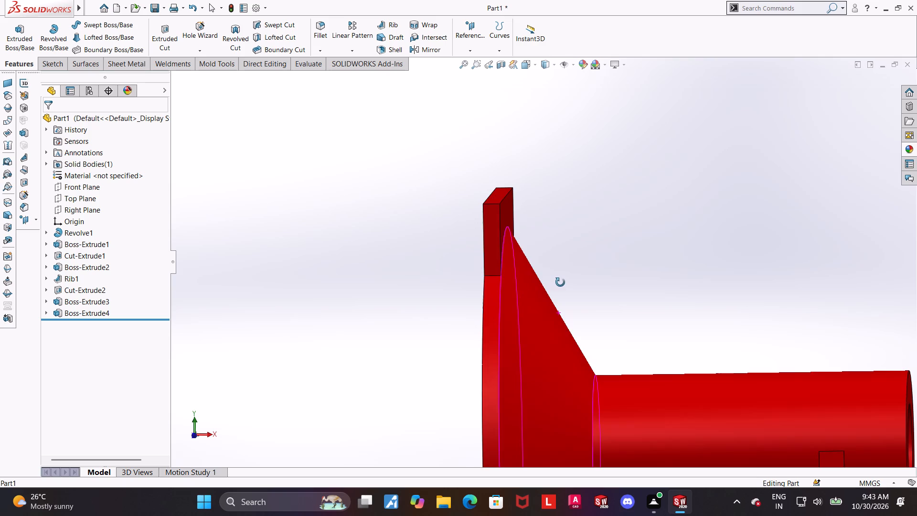
pyautogui.moveTo(560, 282); pyautogui.dragTo(565, 276, button='middle')
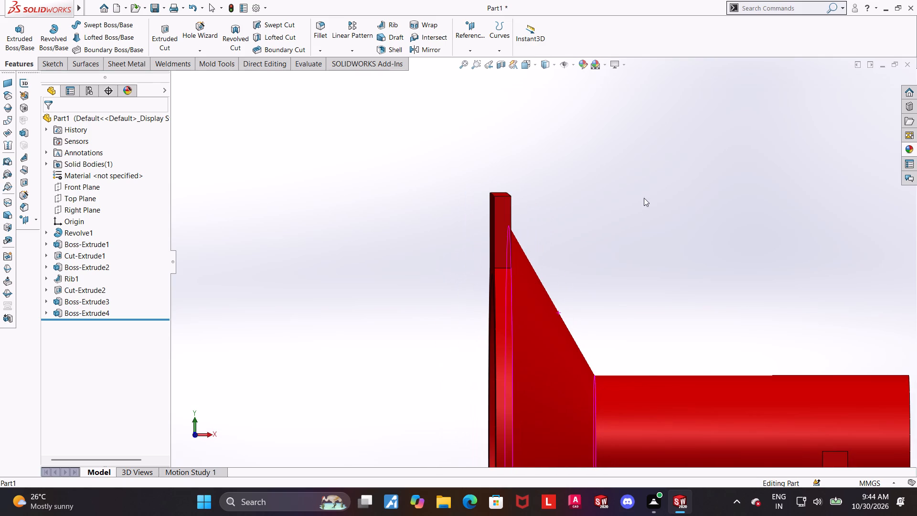
pyautogui.click(522, 63)
pyautogui.click(432, 268)
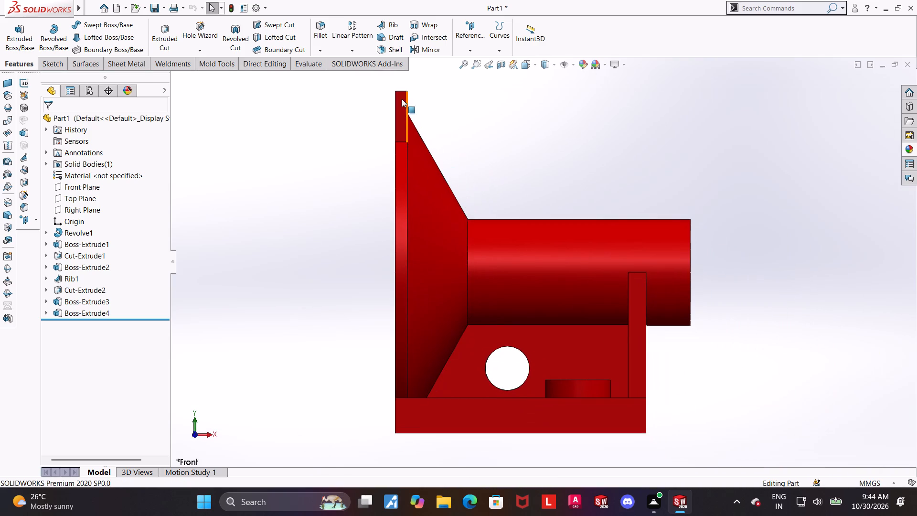
pyautogui.scroll(-3, 411, 120)
pyautogui.scroll(-5, 513, 150)
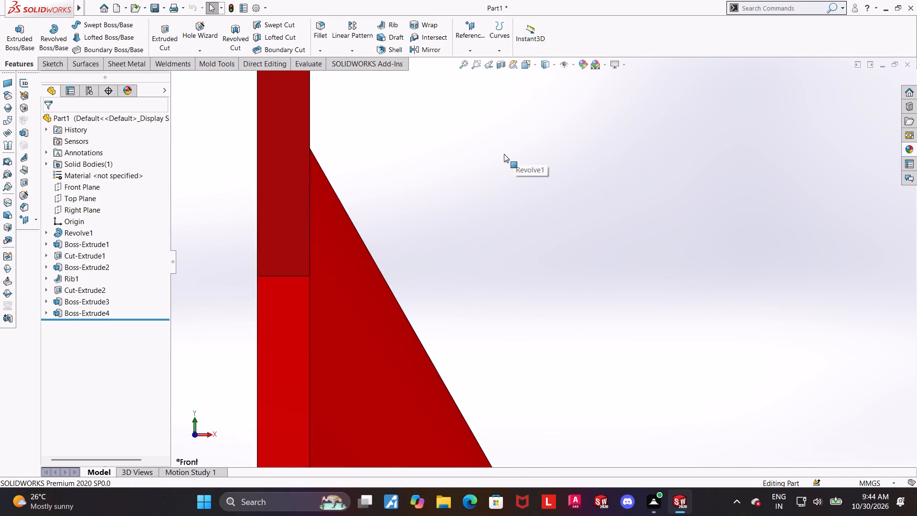
pyautogui.moveTo(500, 156); pyautogui.dragTo(470, 171, button='middle')
pyautogui.scroll(5, 470, 171)
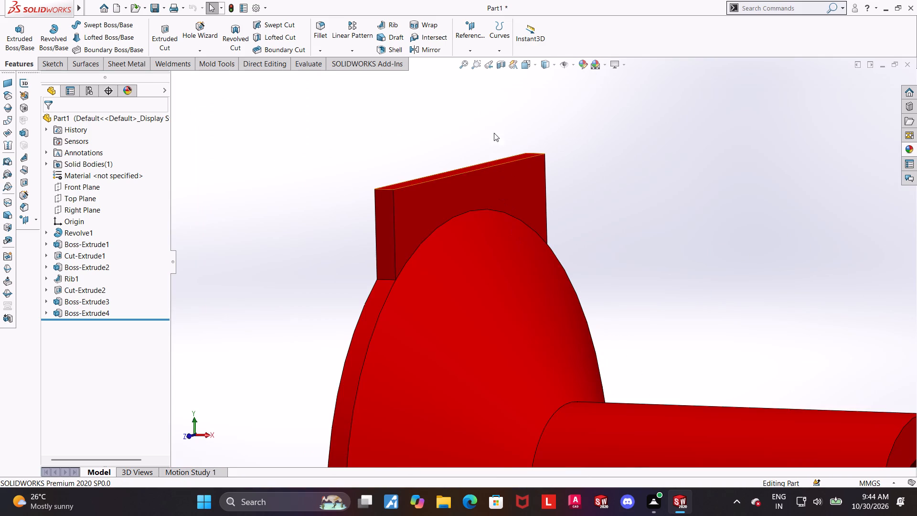
pyautogui.click(522, 60)
pyautogui.click(453, 247)
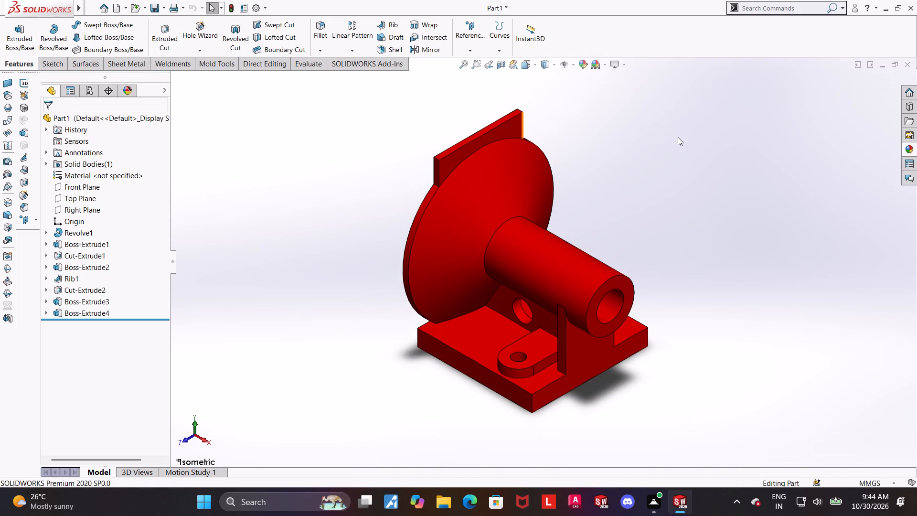
pyautogui.scroll(1, 633, 158)
pyautogui.moveTo(610, 178); pyautogui.dragTo(620, 179, button='middle')
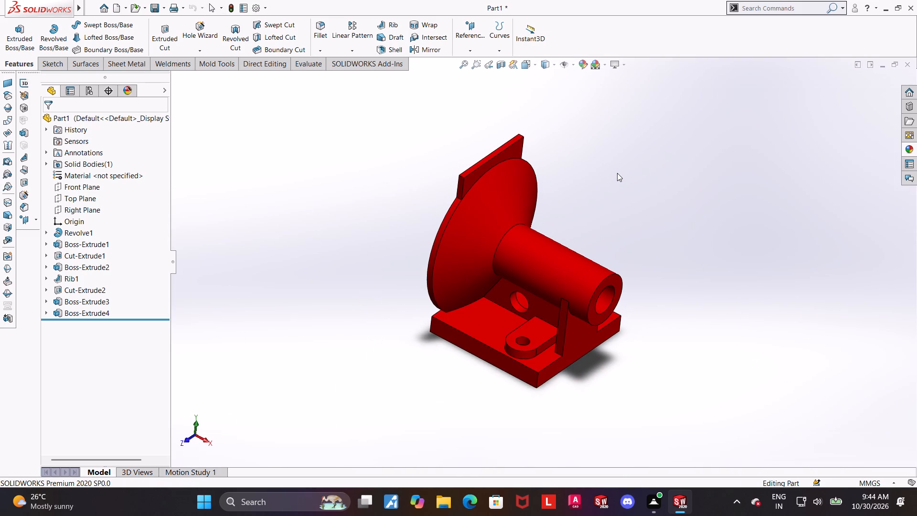
# Open the top projection's extrude for editing and review its direction and depth settings.
pyautogui.click(95, 312)
pyautogui.click(101, 288)
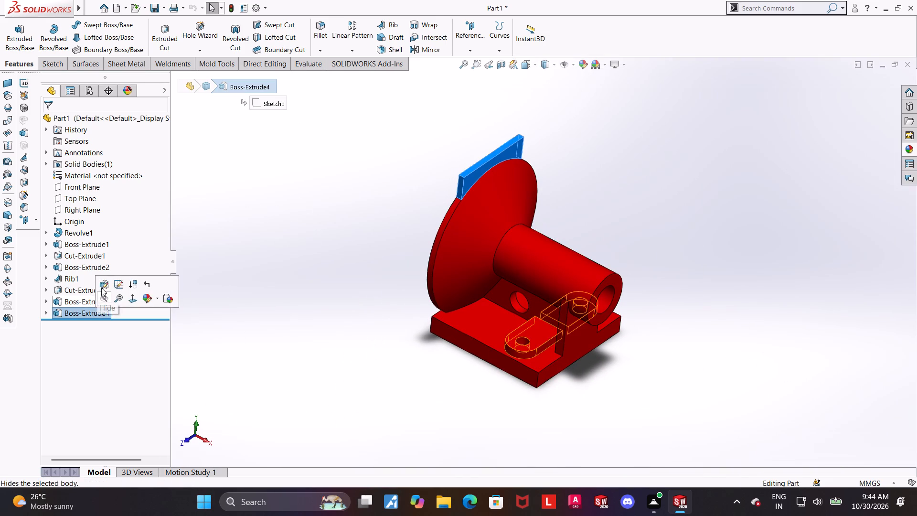
pyautogui.scroll(-2, 554, 151)
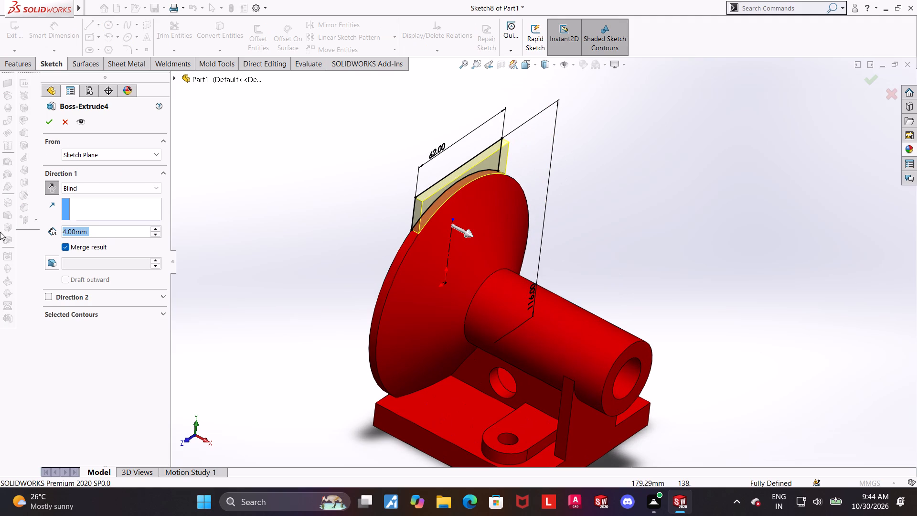
pyautogui.scroll(1, 476, 256)
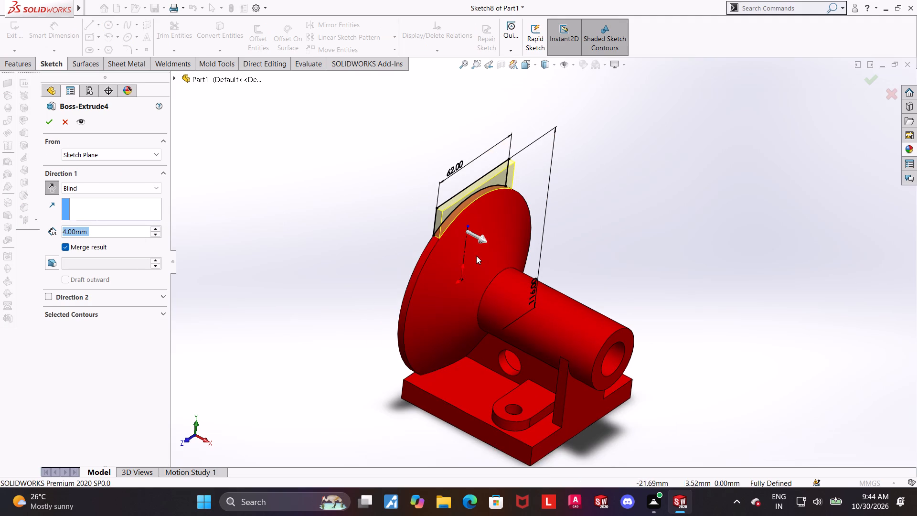
pyautogui.scroll(-1, 497, 255)
pyautogui.click(45, 118)
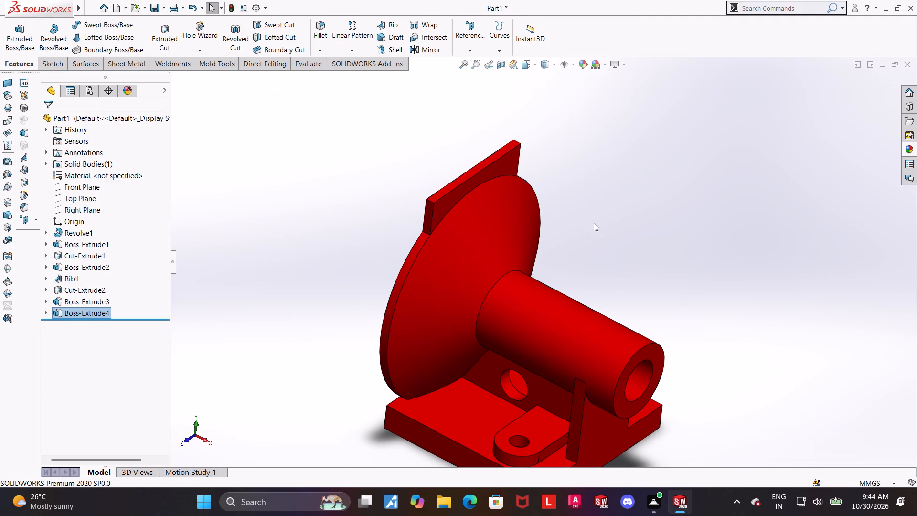
# Inspect the top projection, the flange's recessed face and the hub from both sides.
pyautogui.scroll(-3, 636, 281)
pyautogui.scroll(1, 649, 284)
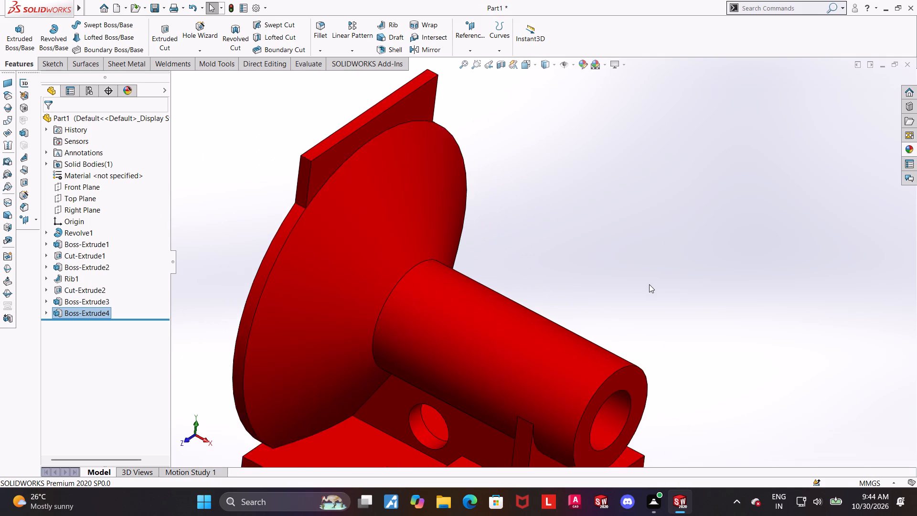
pyautogui.scroll(1, 649, 284)
pyautogui.scroll(-1, 524, 246)
pyautogui.moveTo(519, 245); pyautogui.dragTo(581, 228, button='middle')
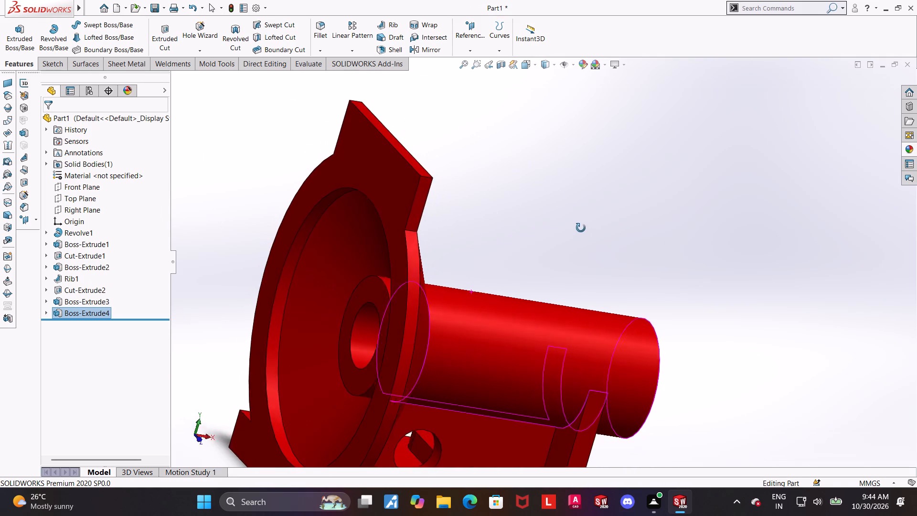
pyautogui.moveTo(581, 228); pyautogui.dragTo(527, 222, button='middle')
pyautogui.scroll(3, 512, 341)
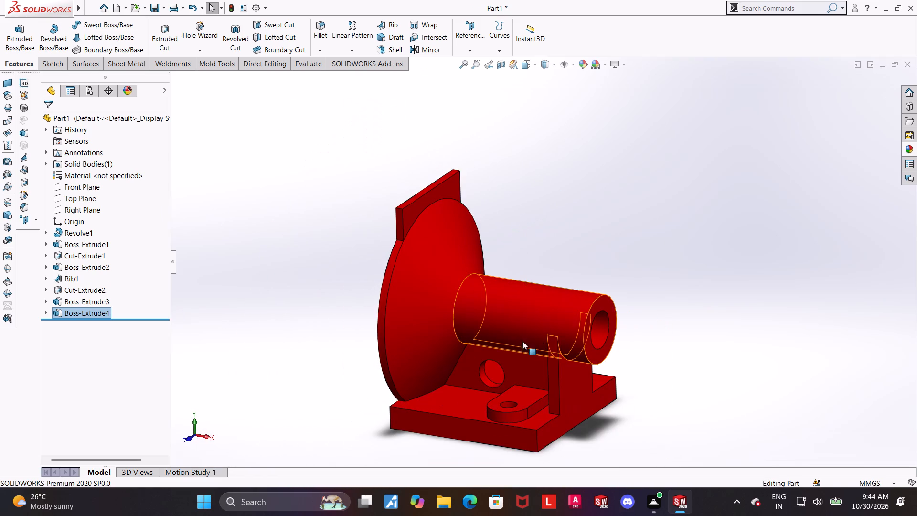
pyautogui.scroll(-1, 543, 305)
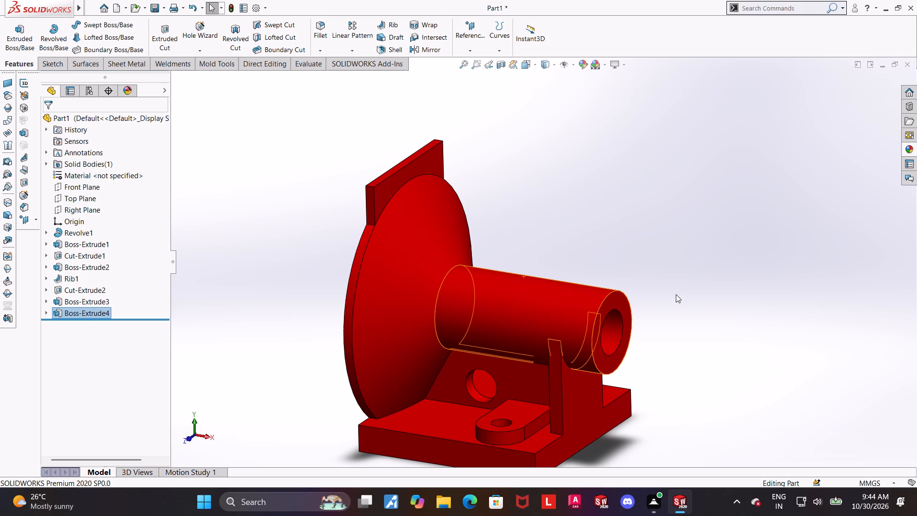
pyautogui.moveTo(668, 297); pyautogui.dragTo(666, 297, button='middle')
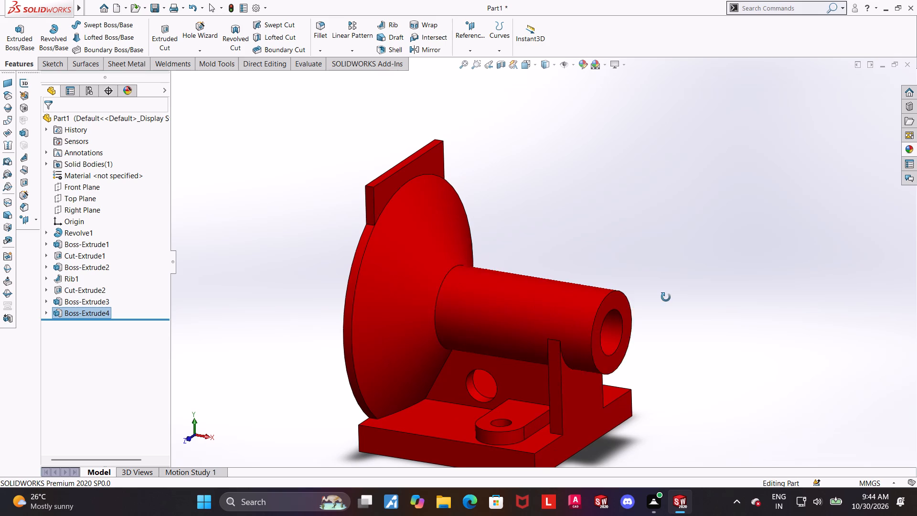
# Examine the hub's cylindrical body, the cone junction and the base from several angles.
pyautogui.moveTo(666, 297); pyautogui.dragTo(655, 297, button='middle')
pyautogui.moveTo(708, 306); pyautogui.dragTo(689, 314, button='middle')
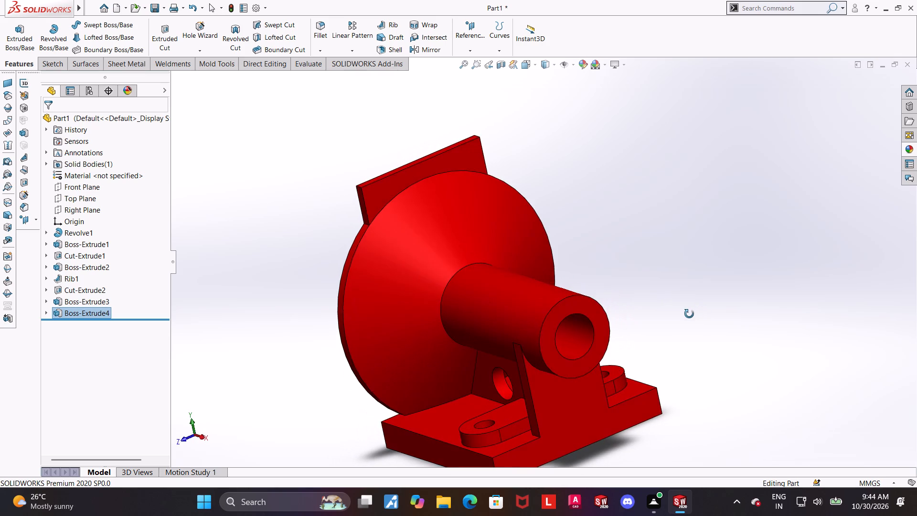
pyautogui.moveTo(689, 314); pyautogui.dragTo(692, 315, button='middle')
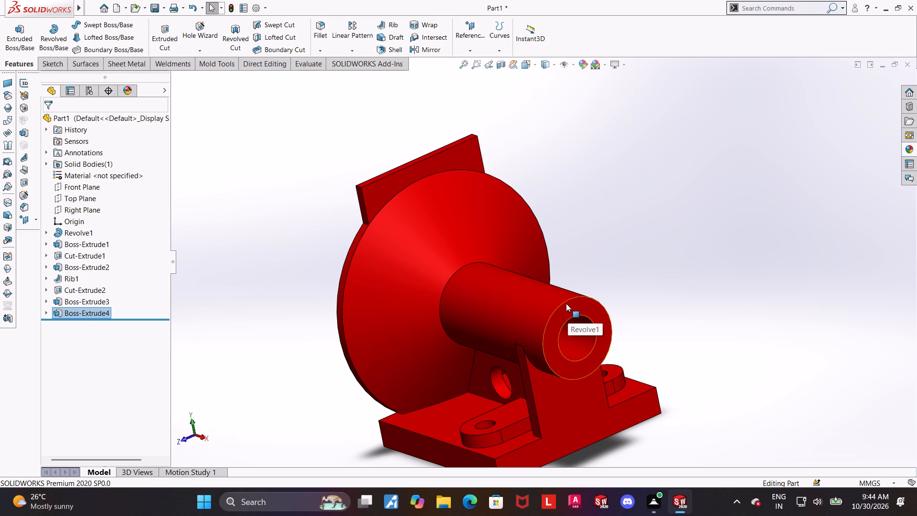
pyautogui.moveTo(566, 303); pyautogui.dragTo(579, 303, button='middle')
pyautogui.scroll(1, 566, 303)
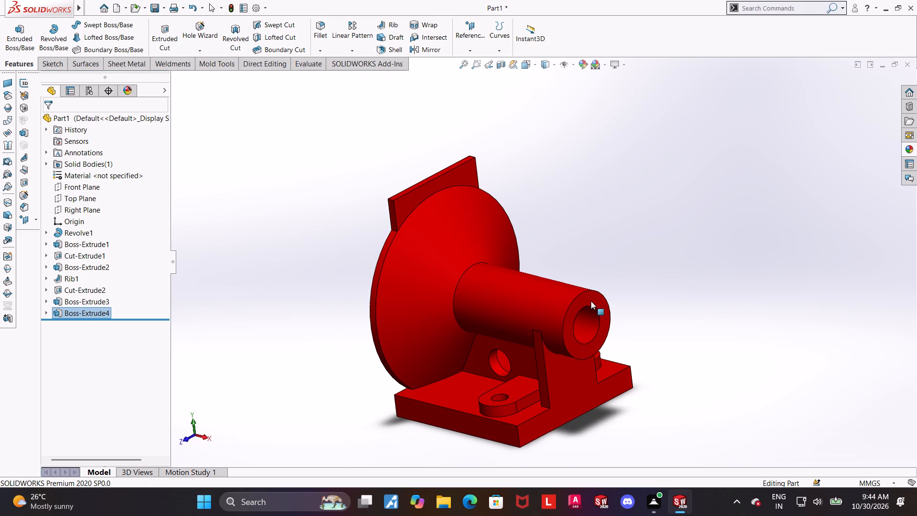
pyautogui.scroll(-1, 584, 298)
pyautogui.scroll(-2, 476, 248)
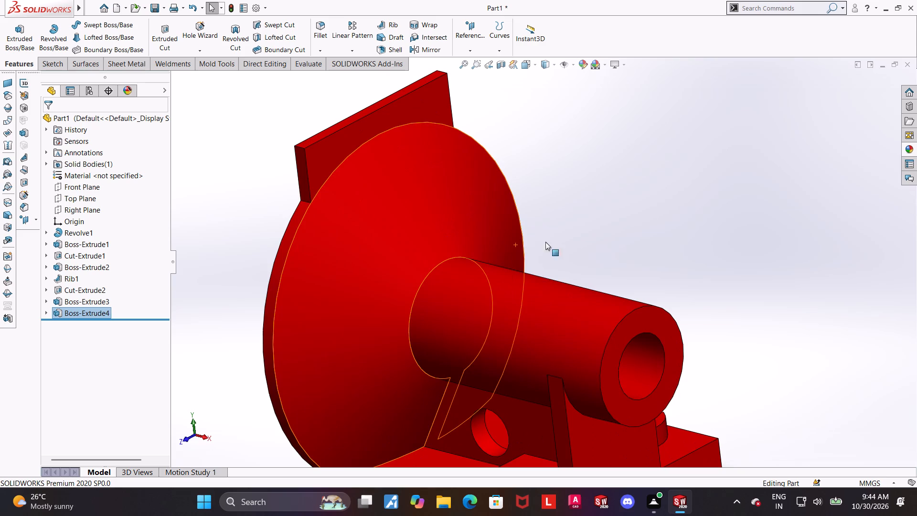
pyautogui.moveTo(561, 244); pyautogui.dragTo(552, 291, button='middle')
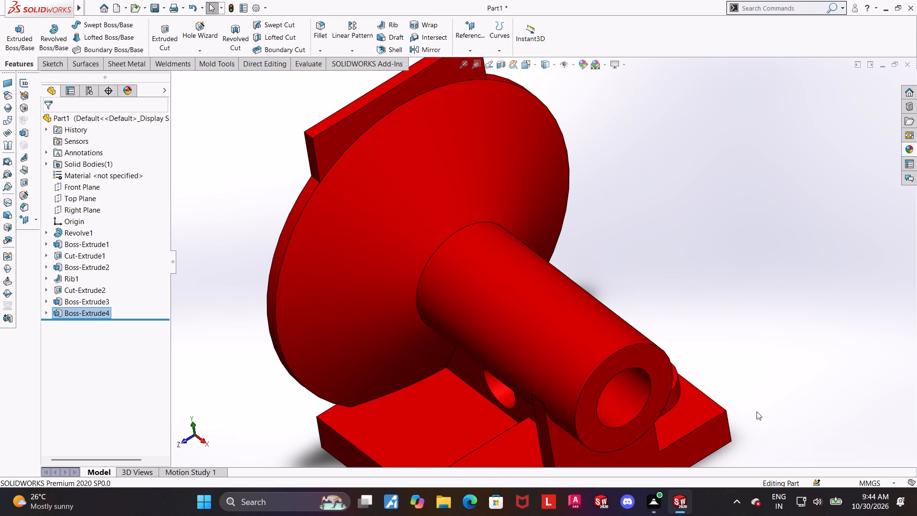
pyautogui.scroll(1, 660, 293)
pyautogui.moveTo(626, 283); pyautogui.dragTo(648, 303, button='middle')
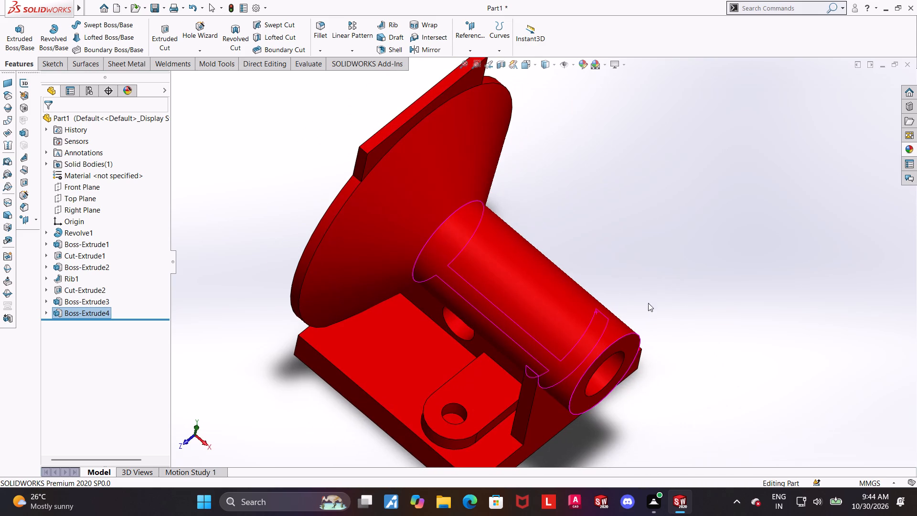
pyautogui.moveTo(648, 303); pyautogui.dragTo(644, 315, button='middle')
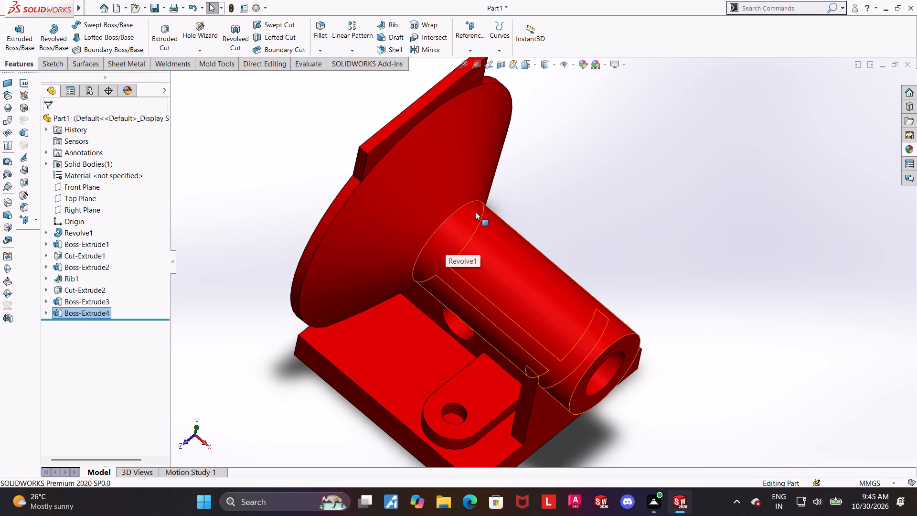
pyautogui.scroll(1, 475, 212)
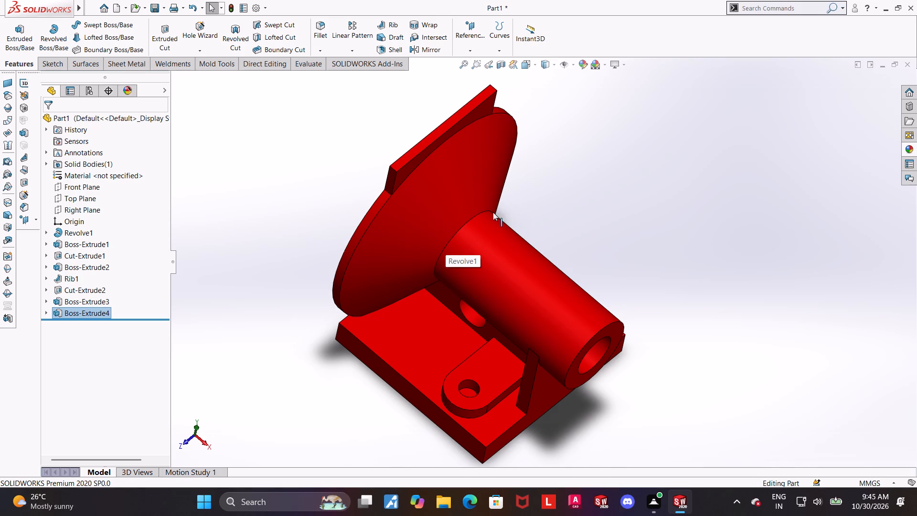
pyautogui.scroll(-2, 595, 228)
pyautogui.scroll(1, 578, 229)
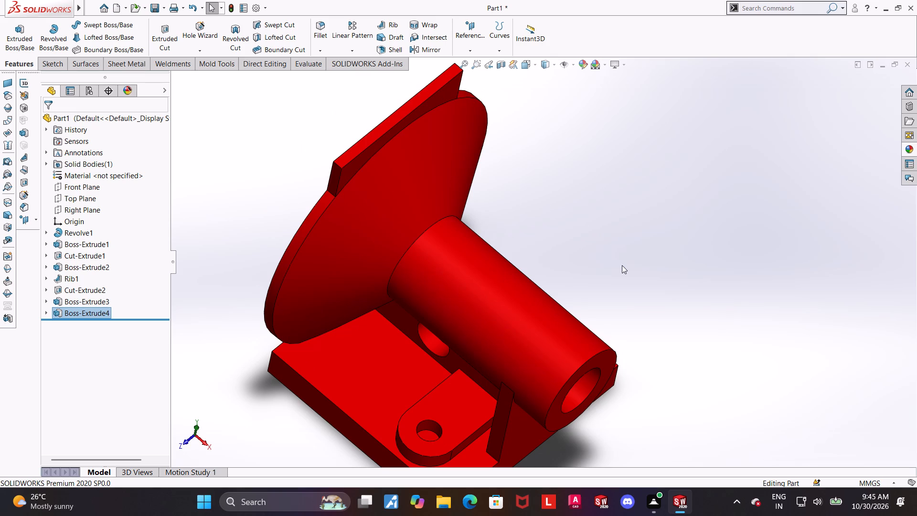
pyautogui.scroll(-1, 630, 275)
pyautogui.scroll(-2, 566, 297)
pyautogui.moveTo(564, 297); pyautogui.dragTo(561, 198, button='middle')
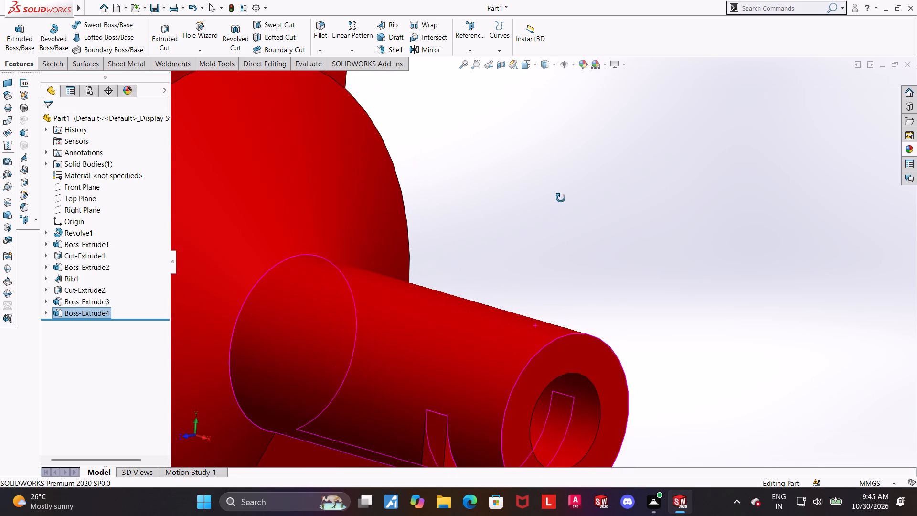
pyautogui.moveTo(561, 198); pyautogui.dragTo(561, 196, button='middle')
pyautogui.scroll(2, 524, 227)
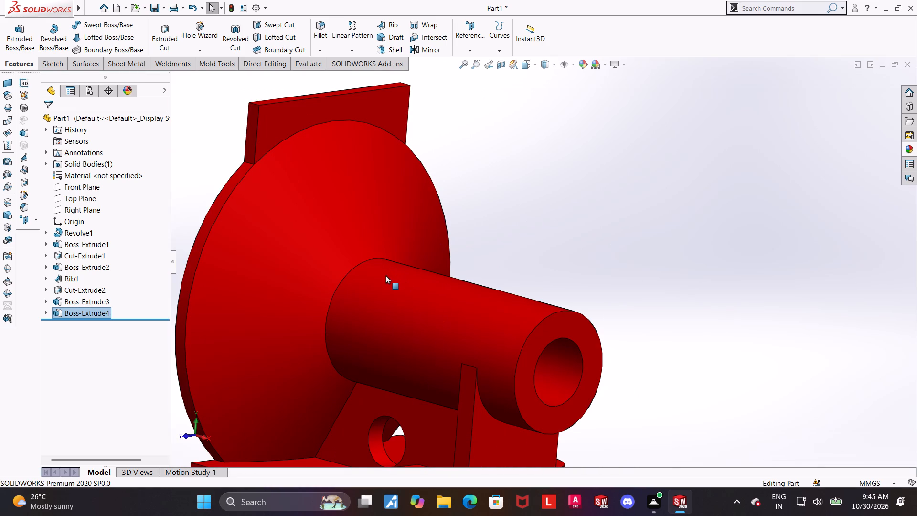
pyautogui.scroll(-1, 395, 275)
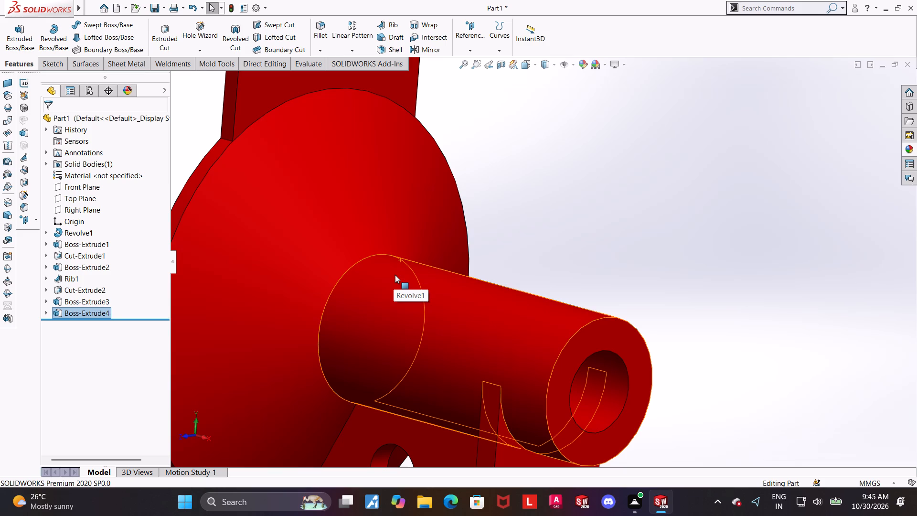
# Start a sketch on the Top Plane and draw a semicircular arc on the hub axis, centred about 18 mm from the origin.
pyautogui.click(81, 200)
pyautogui.moveTo(800, 232); pyautogui.dragTo(790, 215, button='middle')
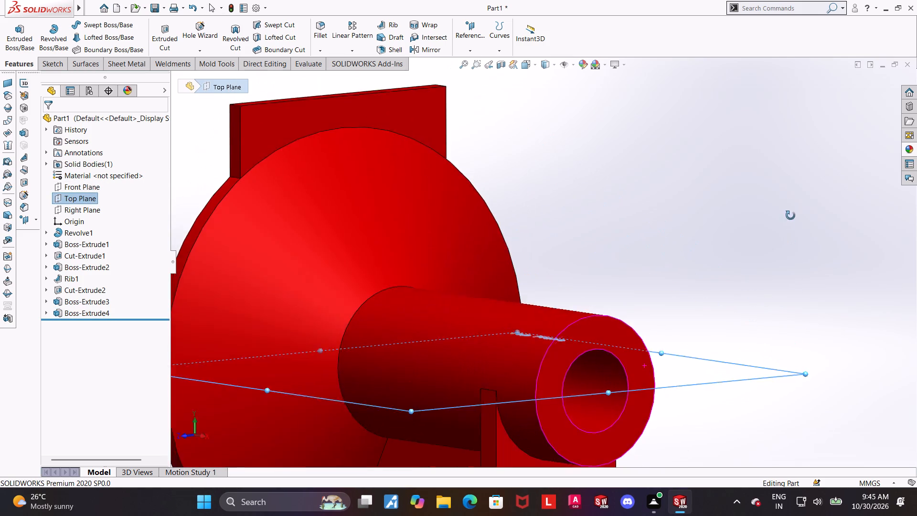
pyautogui.moveTo(790, 215); pyautogui.dragTo(776, 270, button='middle')
pyautogui.click(92, 198)
pyautogui.click(99, 180)
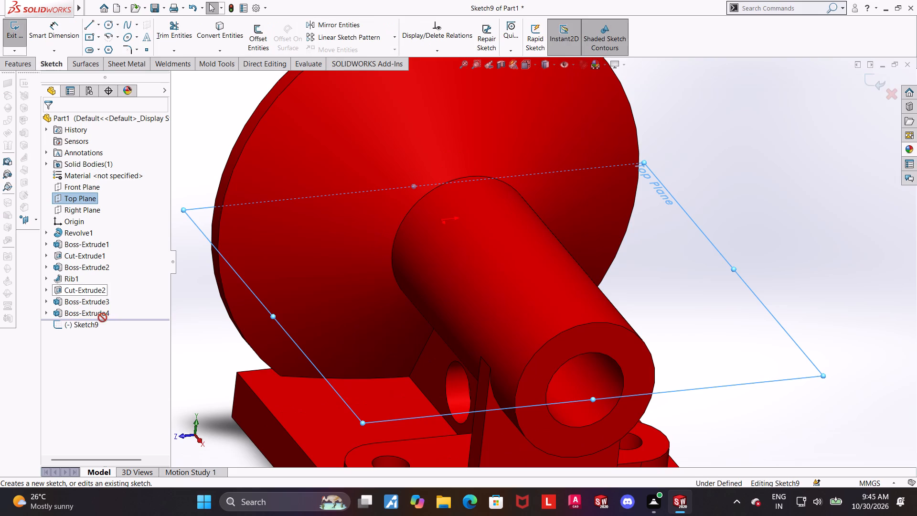
pyautogui.click(89, 328)
pyautogui.click(106, 320)
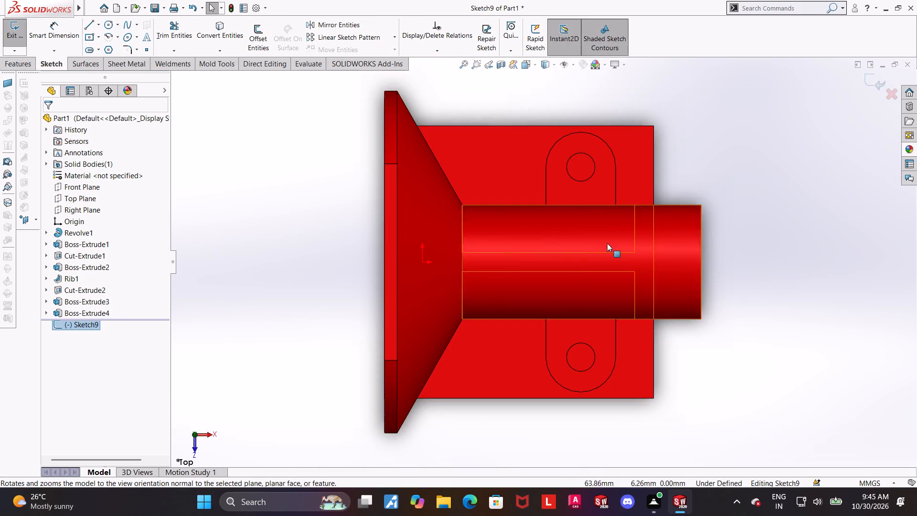
pyautogui.scroll(-2, 572, 243)
pyautogui.click(98, 26)
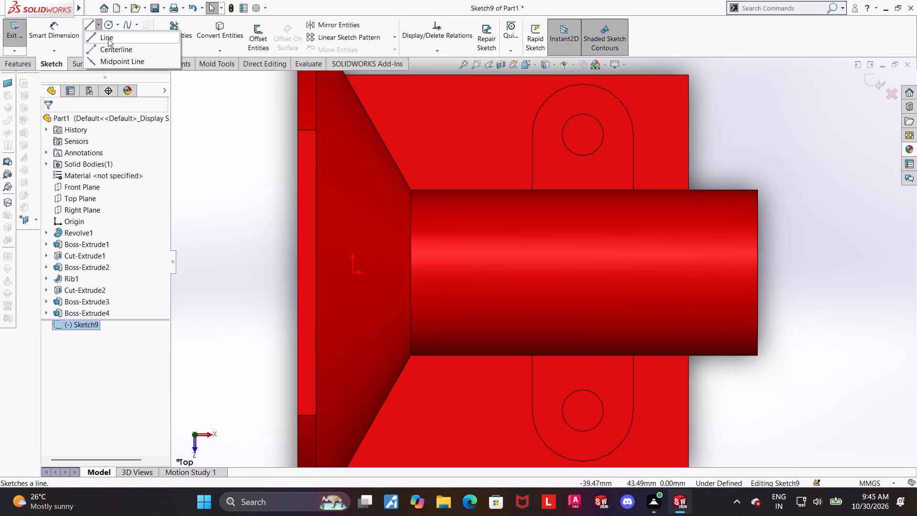
pyautogui.press('Escape')
pyautogui.click(108, 35)
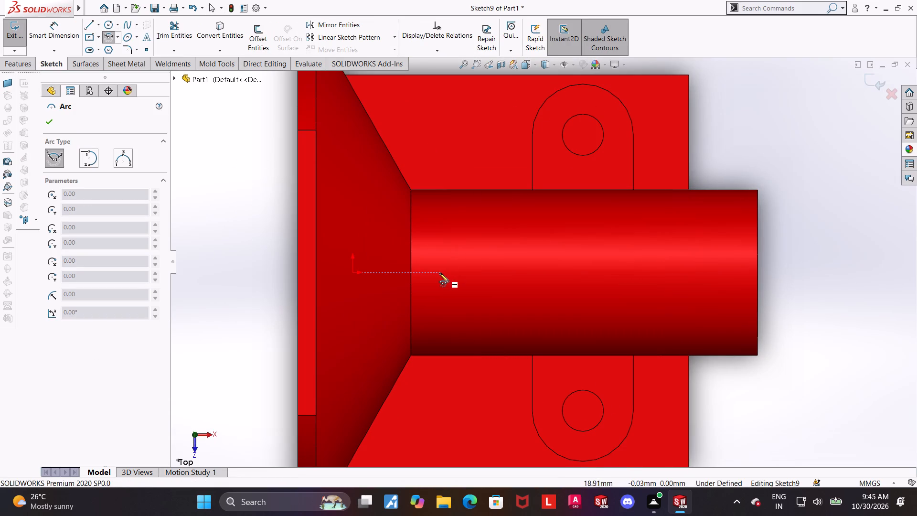
pyautogui.click(437, 273)
pyautogui.click(435, 251)
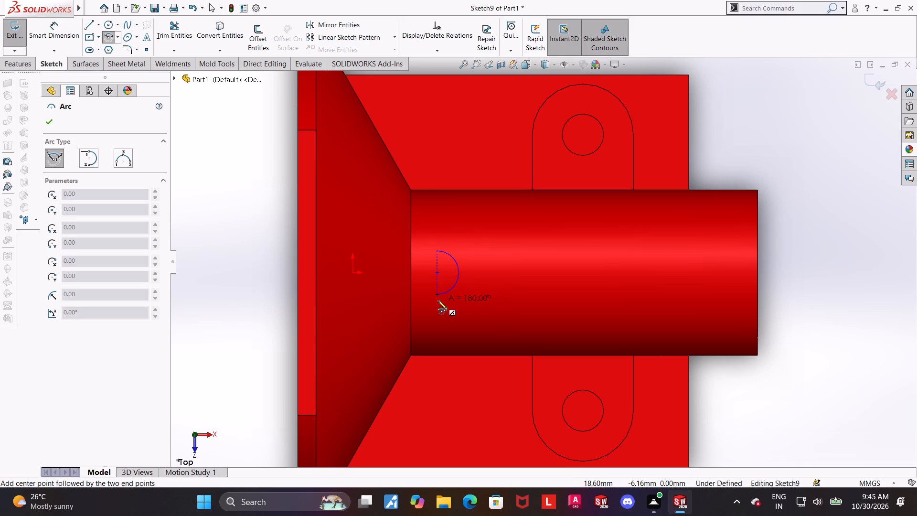
pyautogui.click(437, 300)
pyautogui.press('Escape')
# Close the arc into a D-shaped profile with two horizontal lines about 10 mm long and a vertical line toward the flange.
pyautogui.click(85, 27)
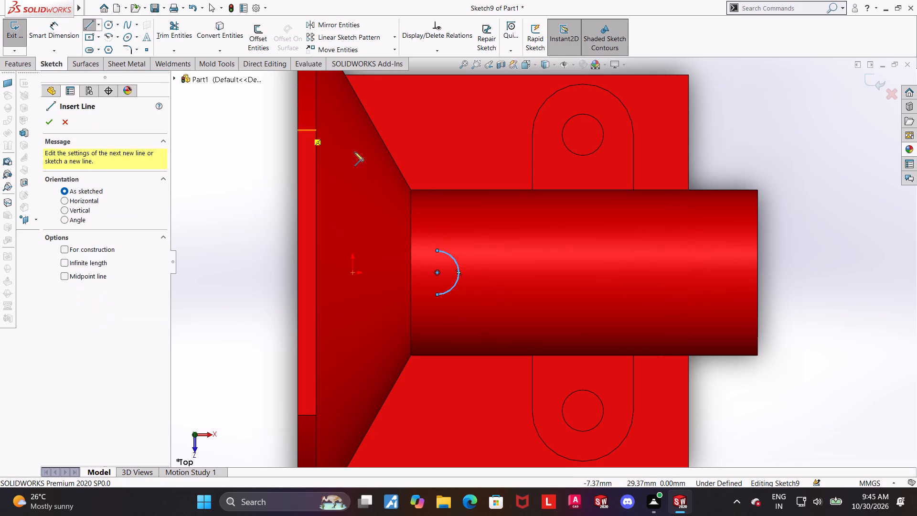
pyautogui.click(436, 251)
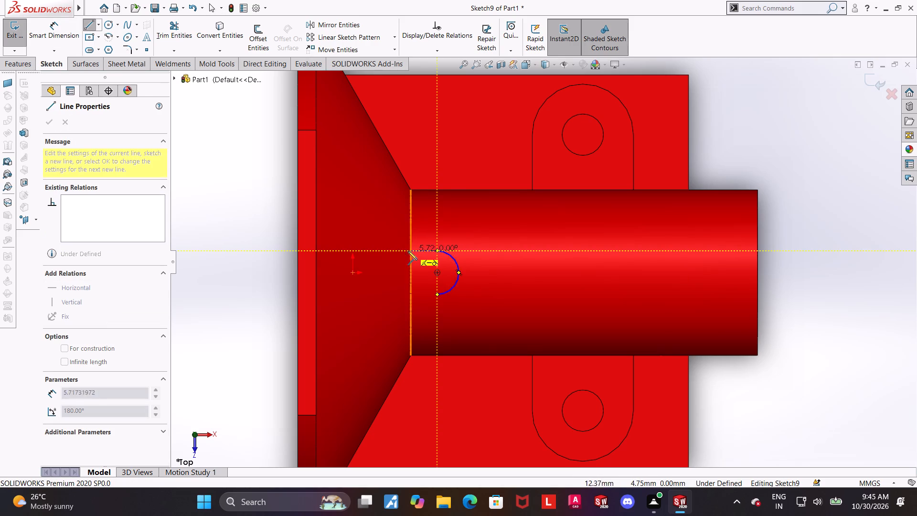
pyautogui.click(392, 252)
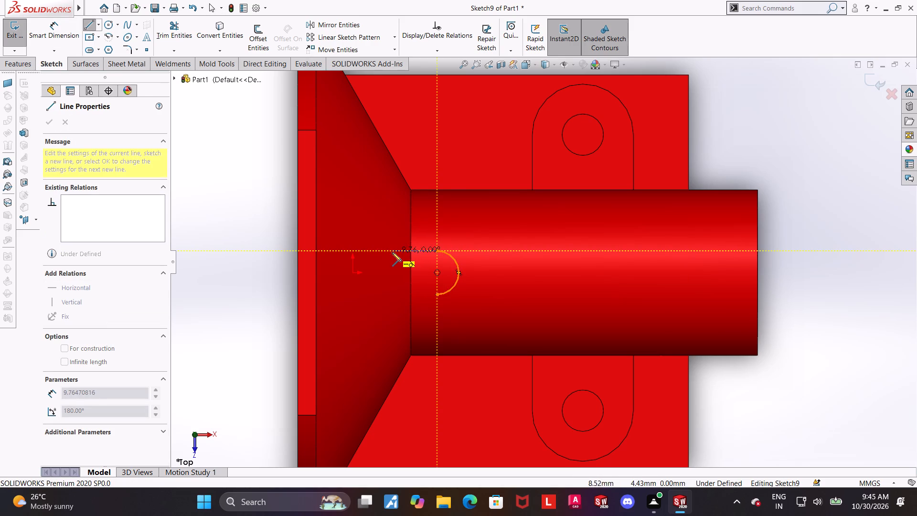
pyautogui.click(393, 297)
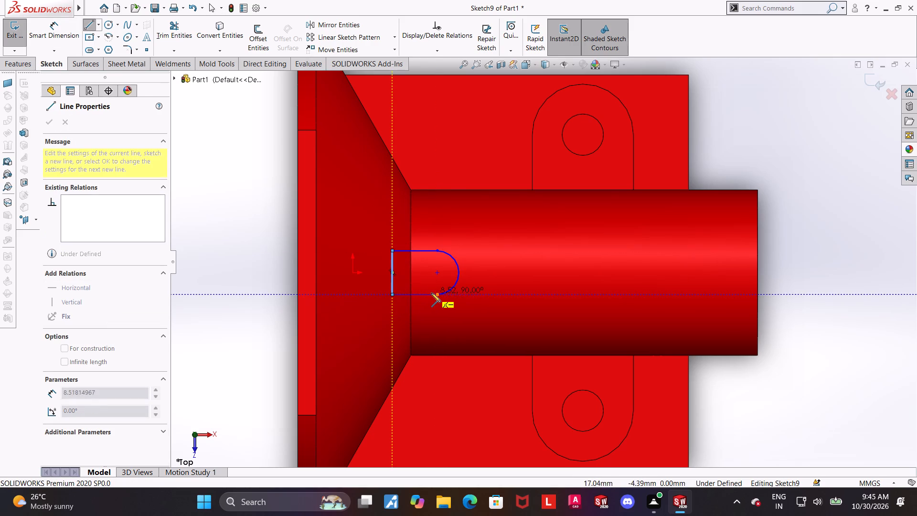
pyautogui.click(435, 295)
pyautogui.press('Escape')
pyautogui.press('Escape')
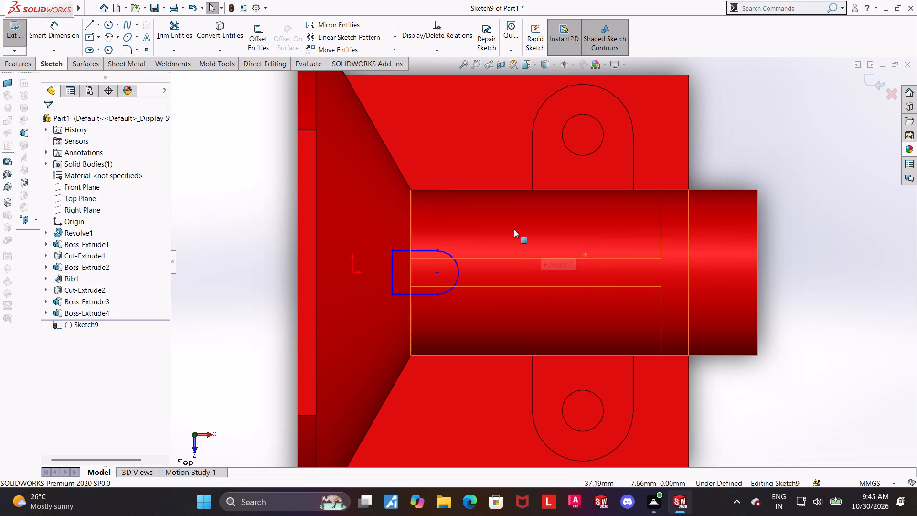
# Add a Horizontal relation between the arc's centre point and the origin.
pyautogui.click(435, 273)
pyautogui.keyDown('ctrl'); pyautogui.click(353, 271); pyautogui.keyUp('ctrl')
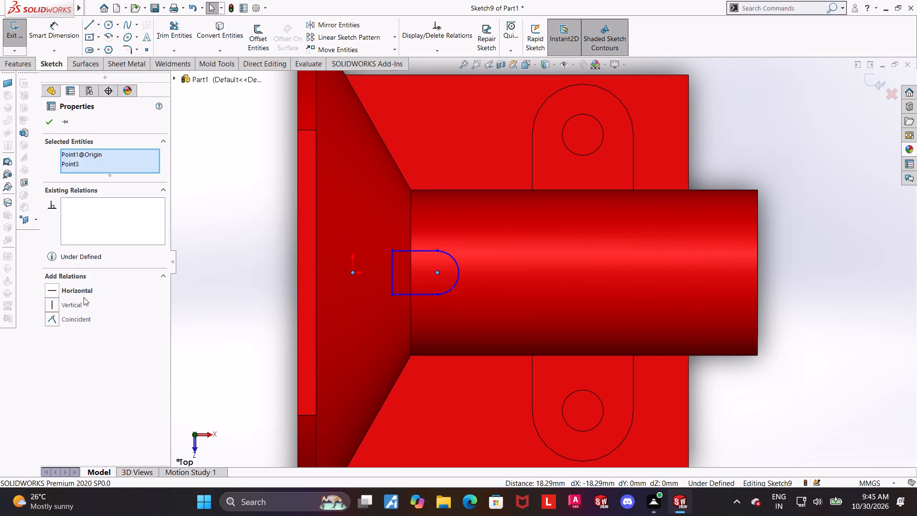
pyautogui.click(55, 291)
pyautogui.click(250, 265)
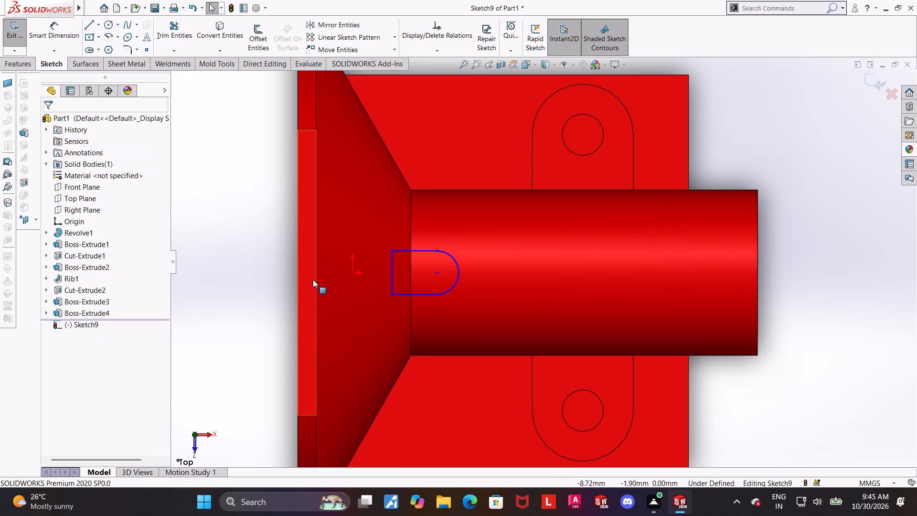
# Dimension the arc's radius as 5 mm.
pyautogui.click(69, 35)
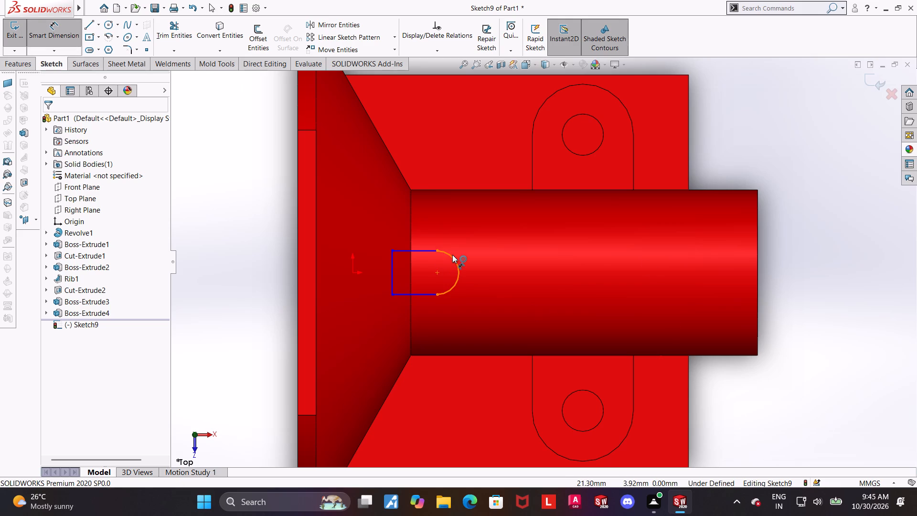
pyautogui.click(452, 255)
pyautogui.click(480, 244)
pyautogui.press('5')
pyautogui.press('Return')
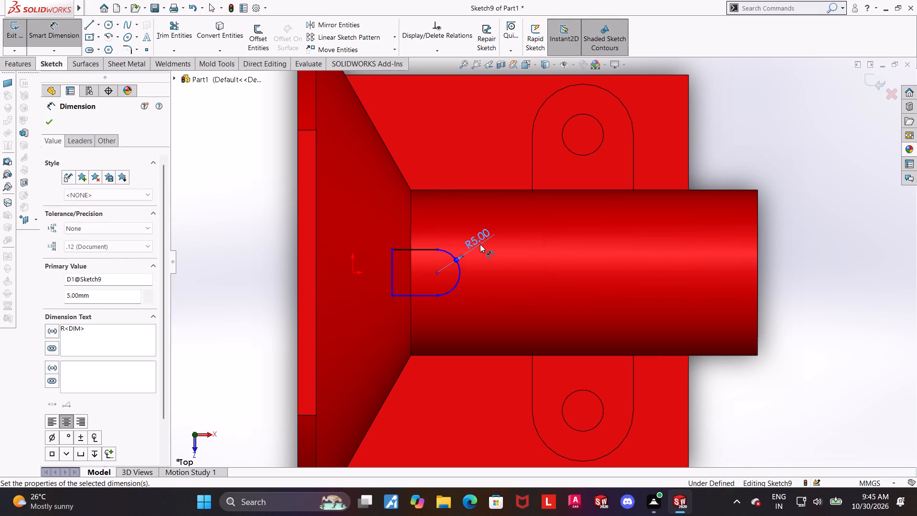
pyautogui.press('Escape')
pyautogui.scroll(1, 487, 261)
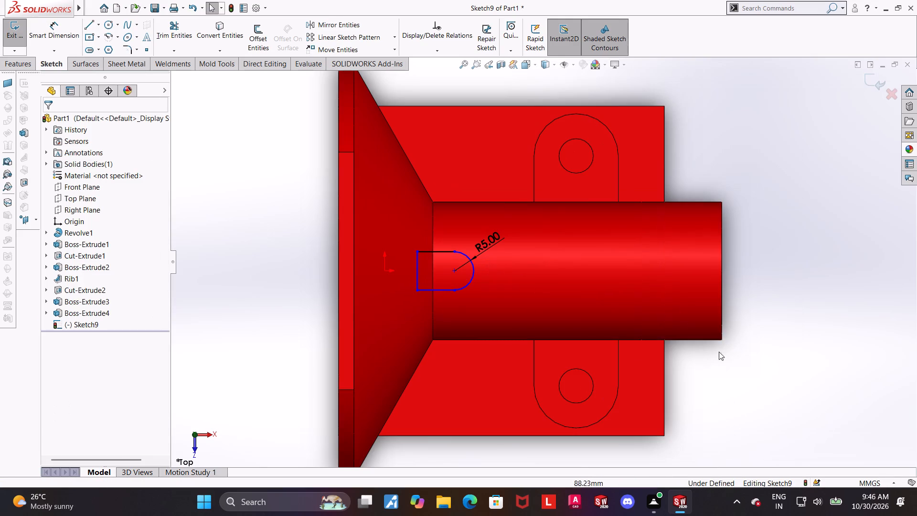
pyautogui.click(794, 386)
# Add a Tangent relation between the arc and the profile's lower horizontal line.
pyautogui.scroll(-1, 340, 254)
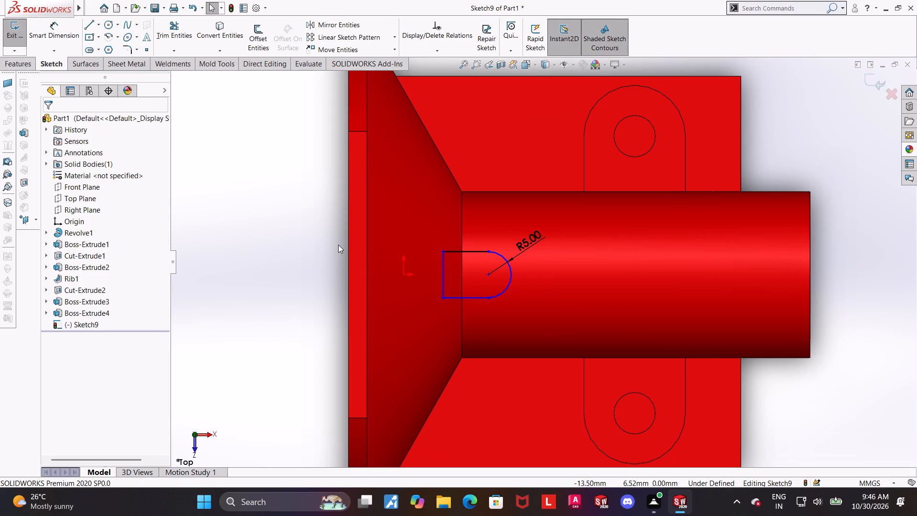
pyautogui.scroll(1, 357, 203)
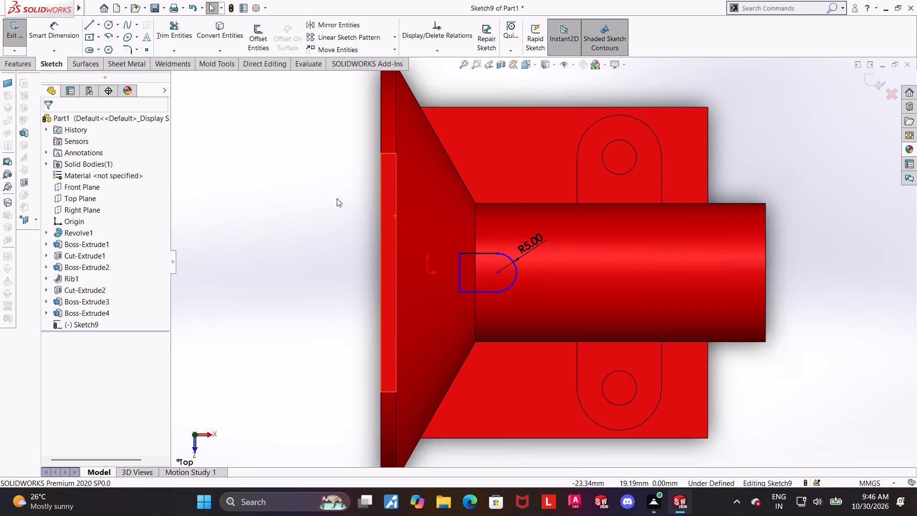
pyautogui.scroll(-1, 337, 198)
pyautogui.scroll(-2, 748, 297)
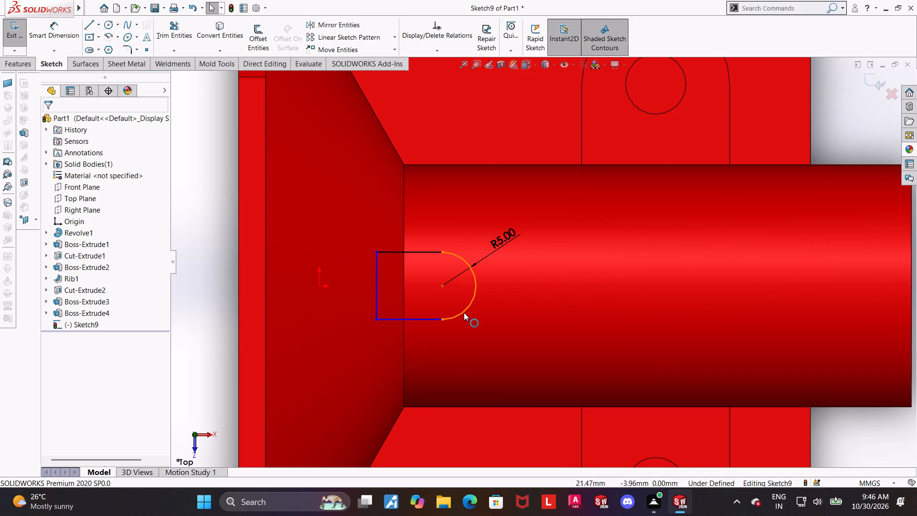
pyautogui.keyDown('ctrl'); pyautogui.click(464, 312); pyautogui.keyUp('ctrl')
pyautogui.keyDown('ctrl'); pyautogui.click(431, 320); pyautogui.keyUp('ctrl')
pyautogui.click(50, 287)
pyautogui.scroll(2, 520, 300)
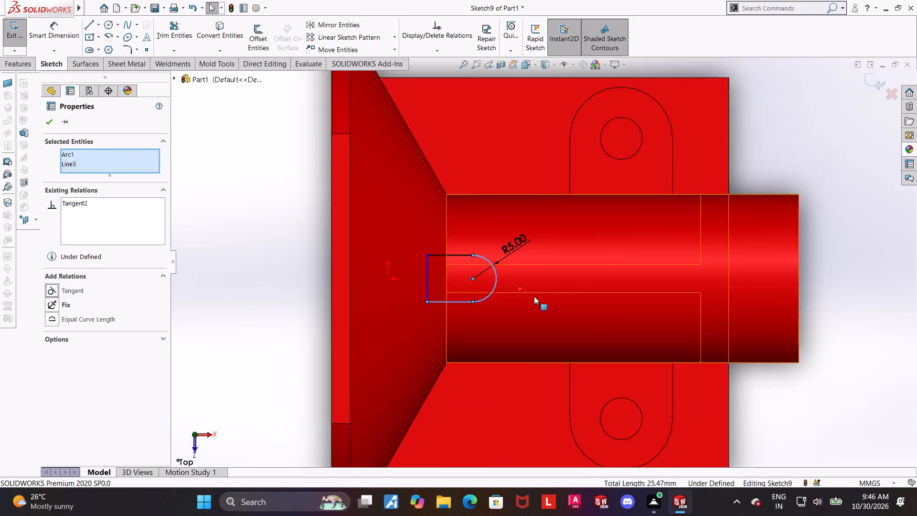
pyautogui.scroll(2, 534, 296)
pyautogui.click(816, 363)
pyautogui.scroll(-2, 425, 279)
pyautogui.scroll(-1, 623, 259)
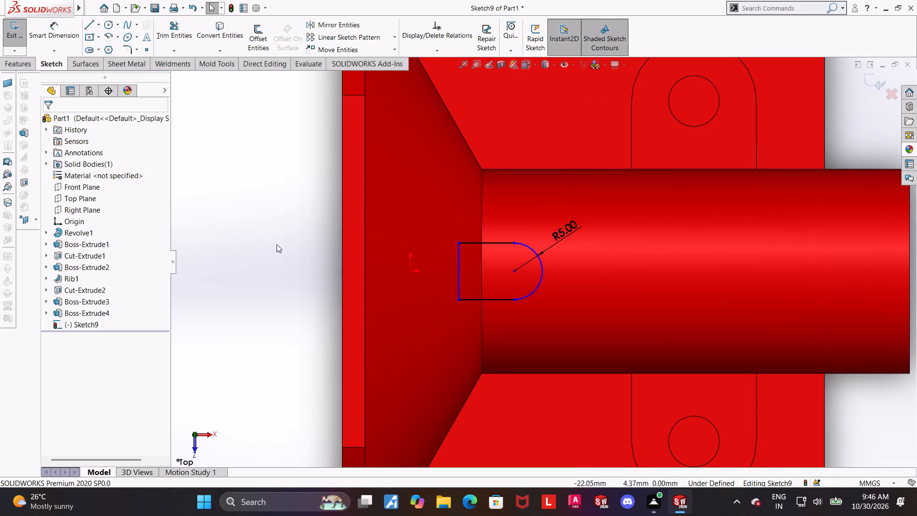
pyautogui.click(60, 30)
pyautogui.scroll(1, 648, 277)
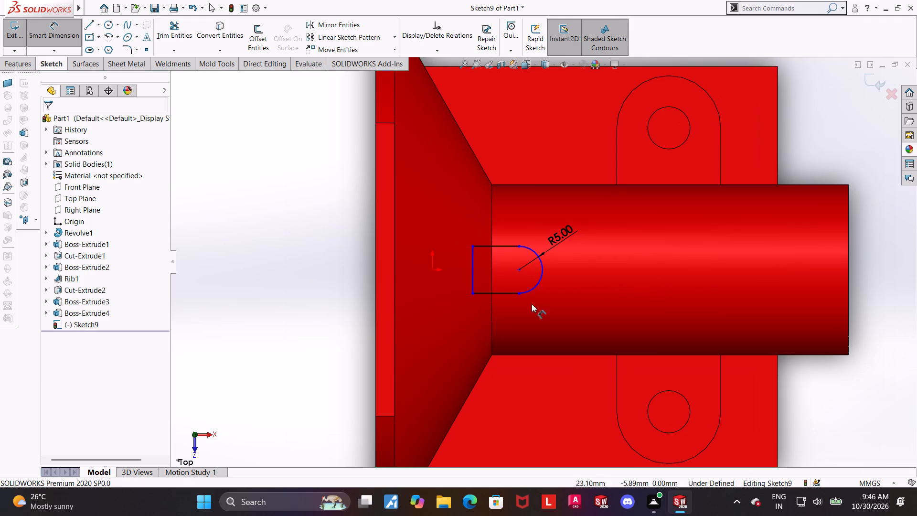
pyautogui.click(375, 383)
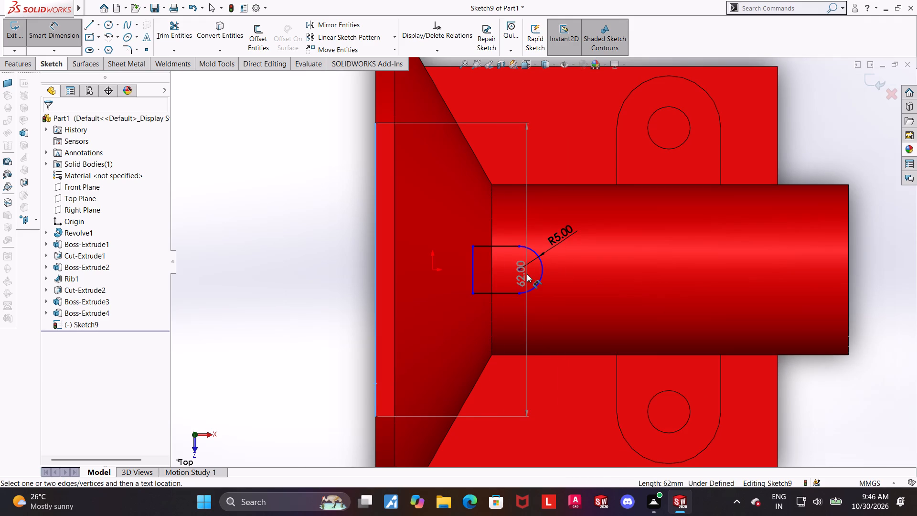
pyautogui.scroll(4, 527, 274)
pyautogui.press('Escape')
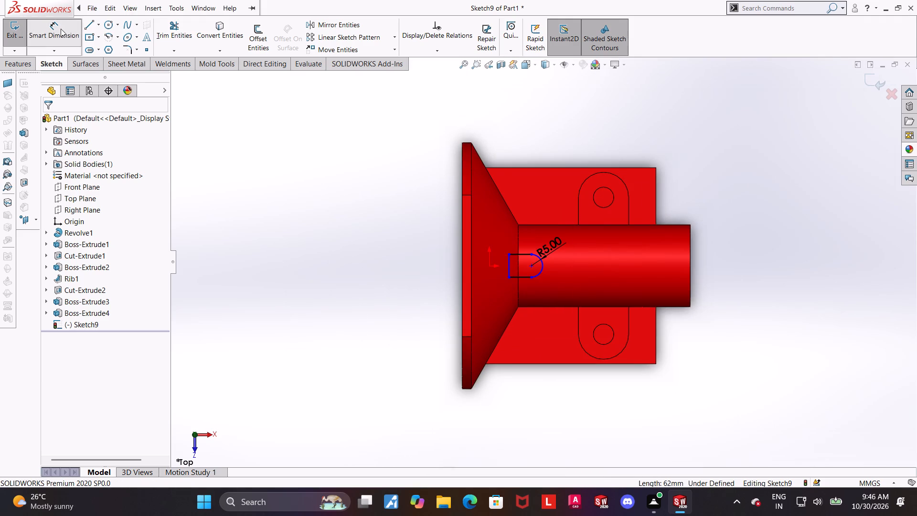
# Dimension the distance from the flange's outer face edge to the arc's centre point as 29 mm.
pyautogui.click(461, 353)
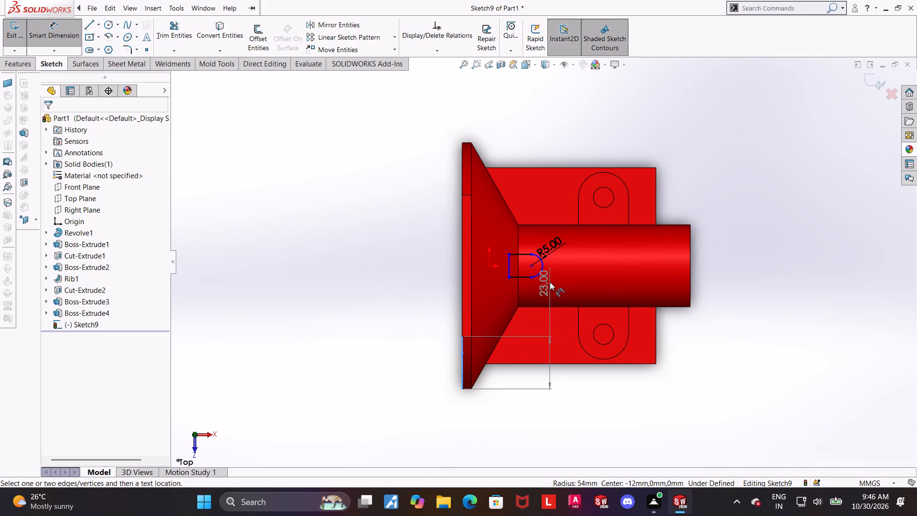
pyautogui.scroll(-2, 549, 281)
pyautogui.click(523, 256)
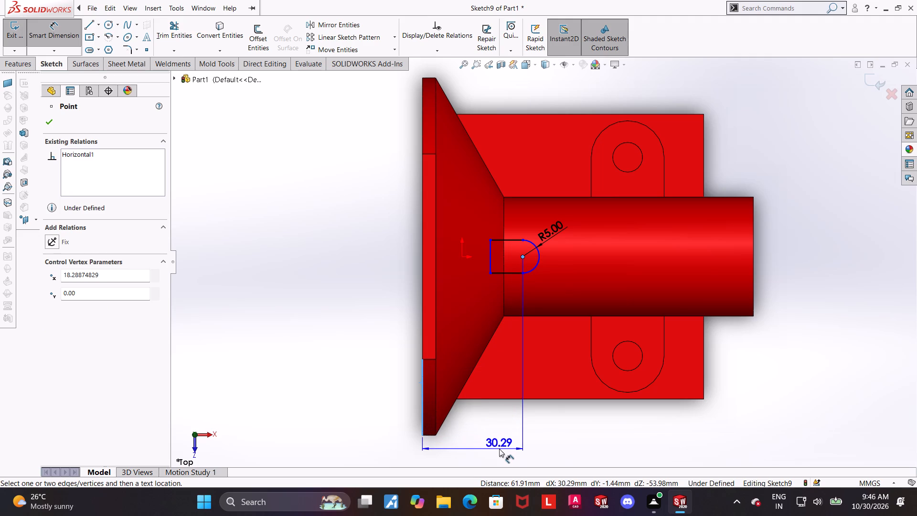
pyautogui.click(499, 449)
pyautogui.write('29')
pyautogui.press('Return')
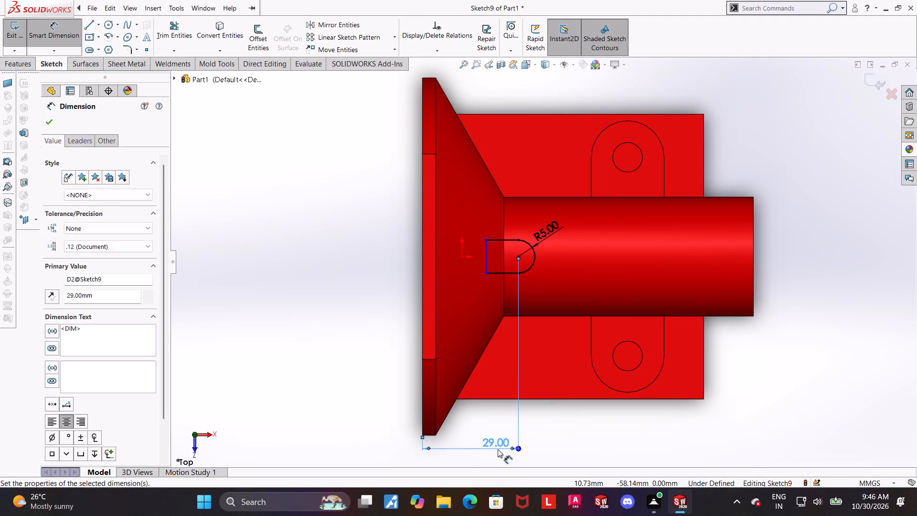
pyautogui.press('Escape')
# Pull the profile's vertical line closer to the arc and dimension it 3 mm from the edge where the cone meets the hub.
pyautogui.scroll(-1, 780, 301)
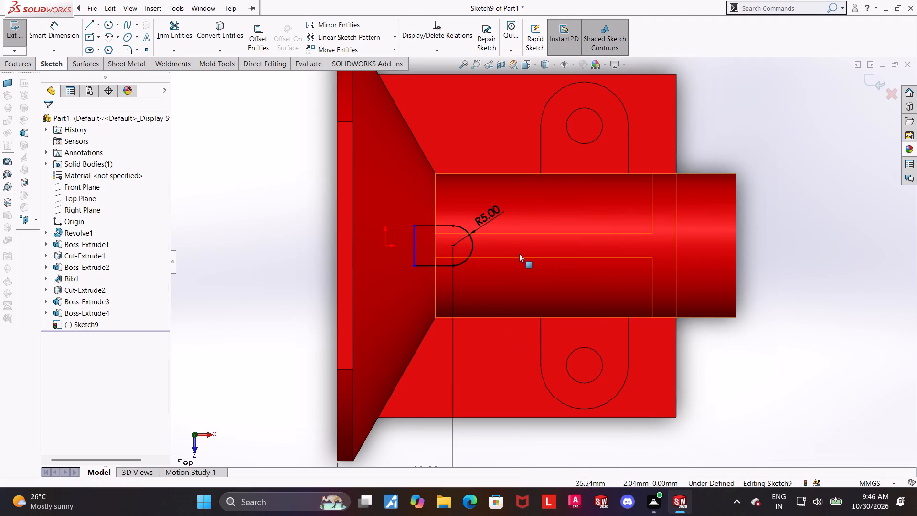
pyautogui.scroll(-1, 456, 254)
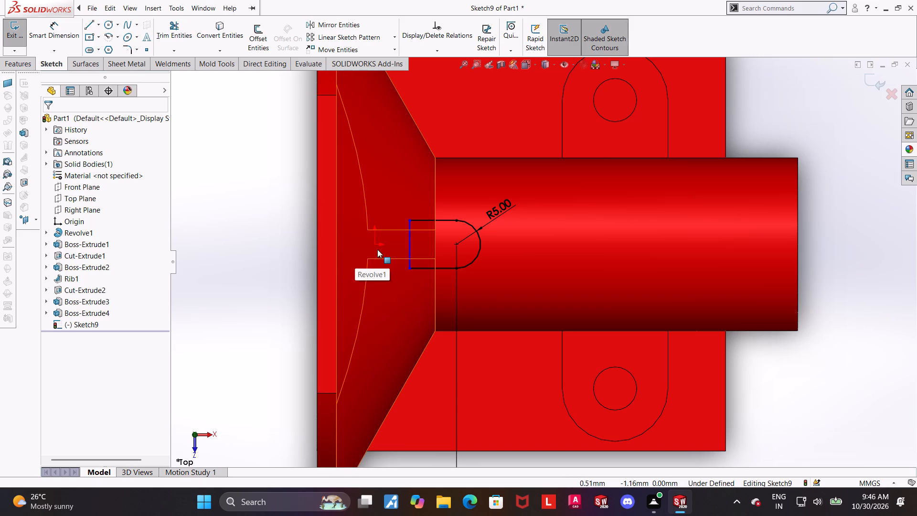
pyautogui.scroll(-2, 417, 250)
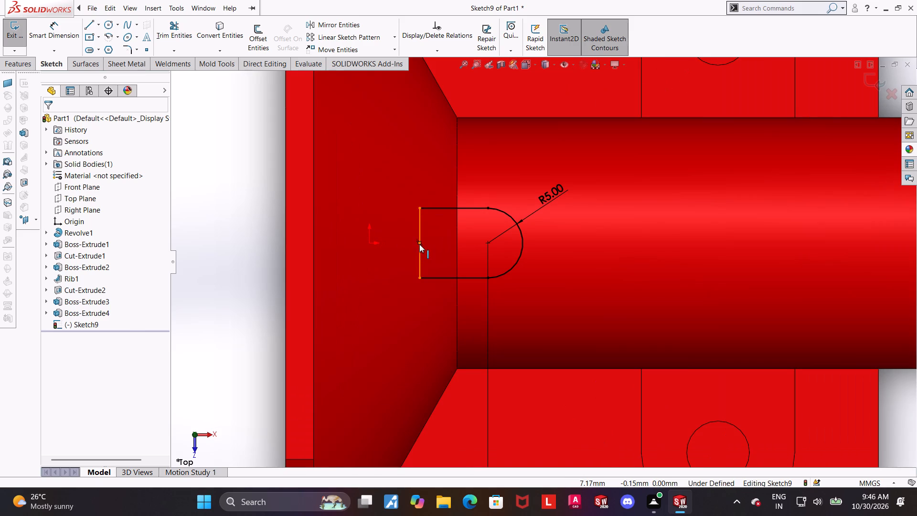
pyautogui.moveTo(419, 244); pyautogui.dragTo(441, 240)
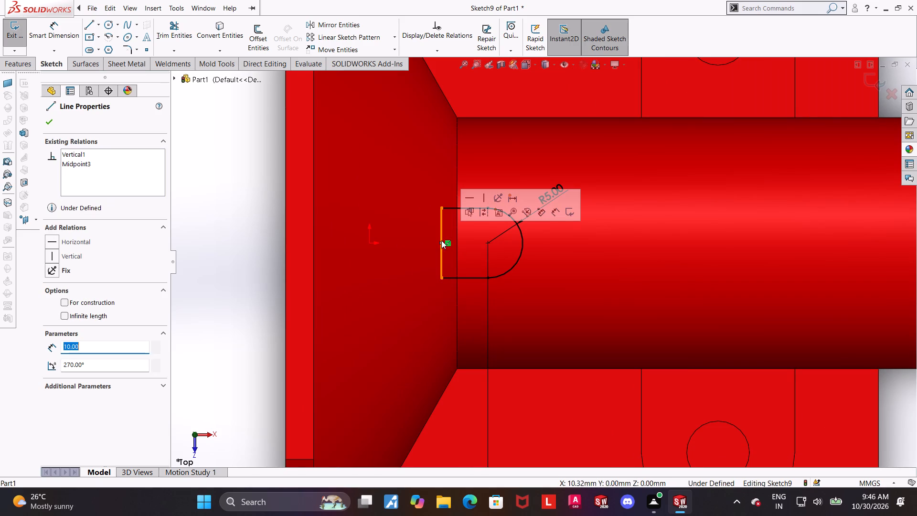
pyautogui.scroll(-2, 493, 251)
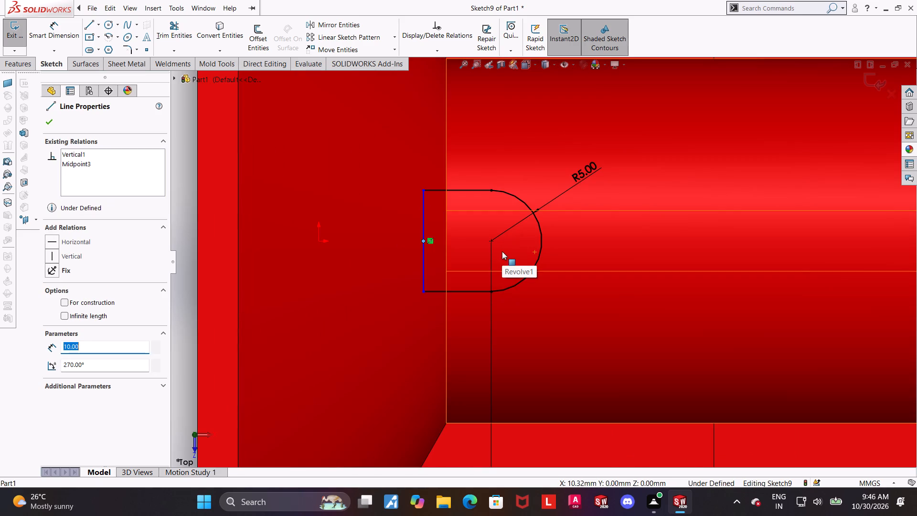
pyautogui.scroll(-2, 488, 245)
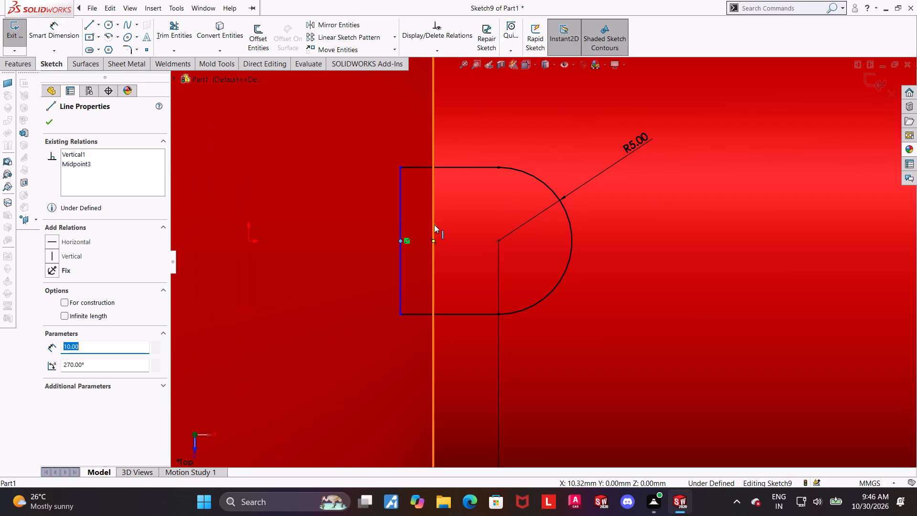
pyautogui.click(41, 30)
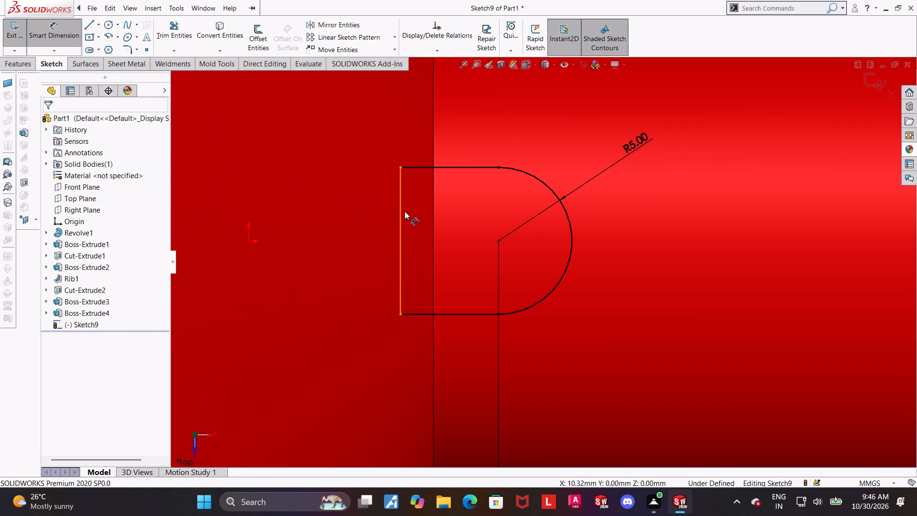
pyautogui.click(401, 210)
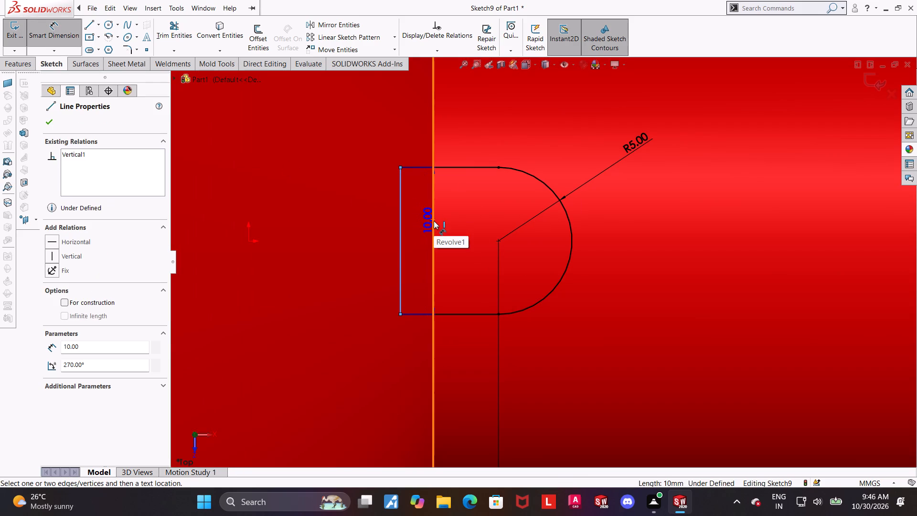
pyautogui.click(434, 221)
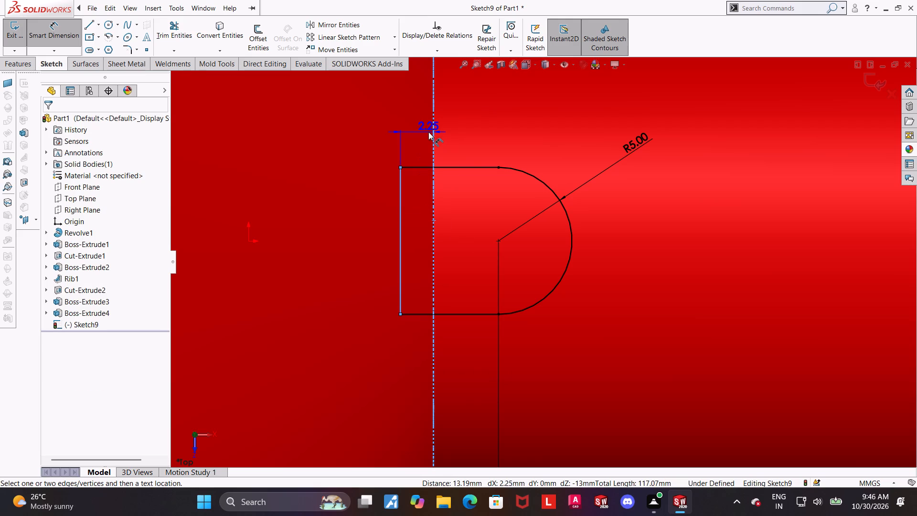
pyautogui.click(428, 132)
pyautogui.press('Return')
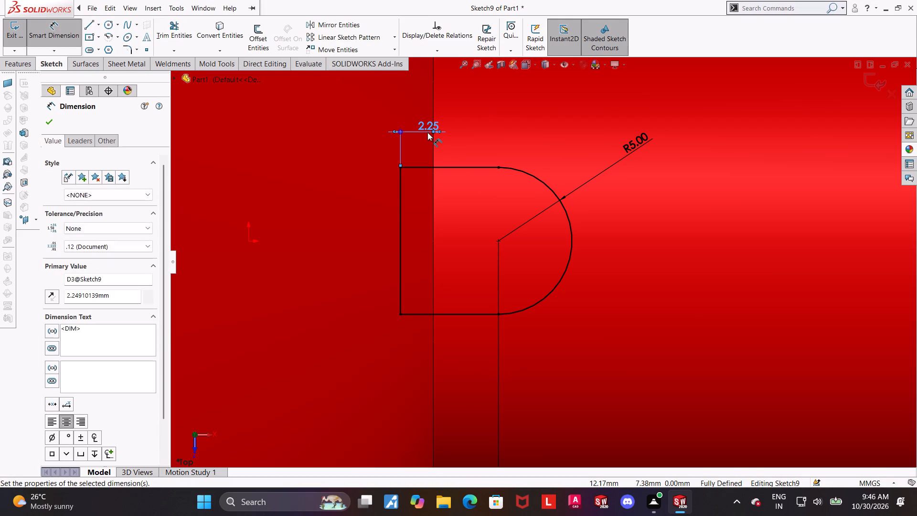
pyautogui.doubleClick(427, 132)
pyautogui.press('3')
pyautogui.press('Return')
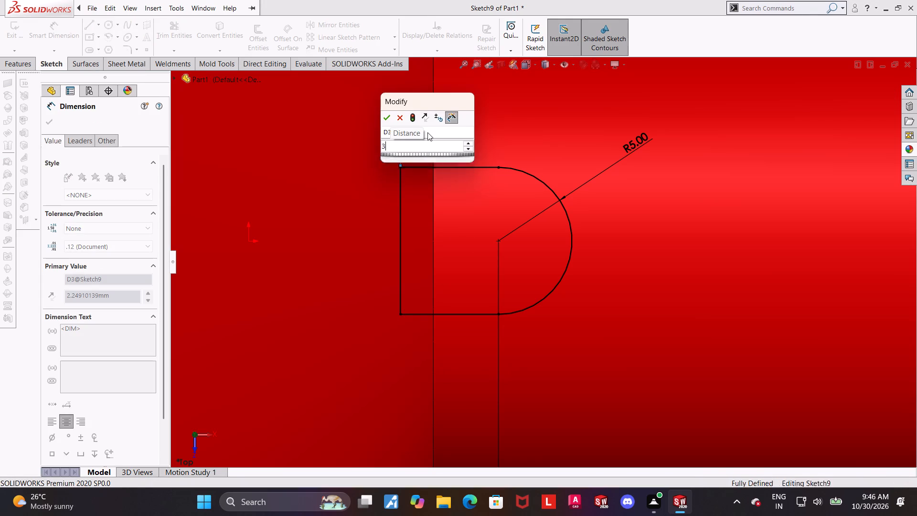
pyautogui.press('Escape')
# Examine the dimensioned profile's position relative to the hub, bore and flange from several angles and from the top.
pyautogui.scroll(11, 367, 170)
pyautogui.click(751, 348)
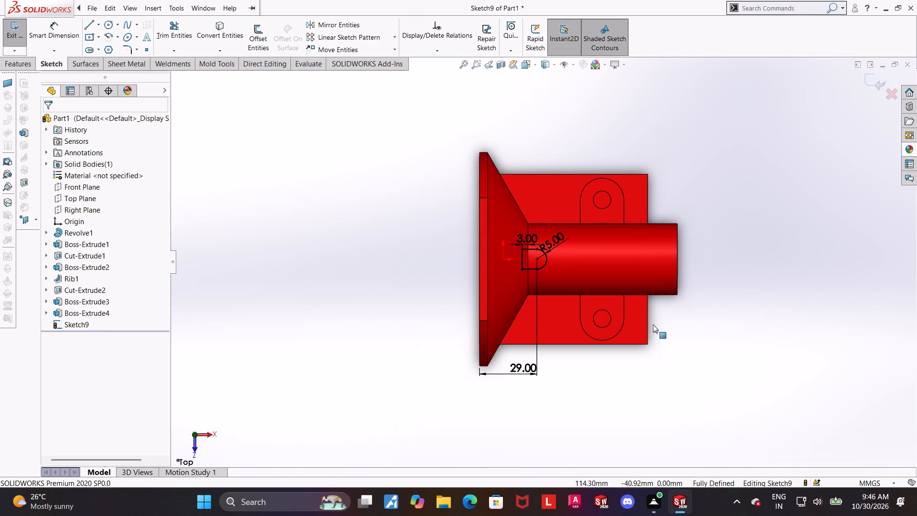
pyautogui.moveTo(611, 319); pyautogui.dragTo(660, 206, button='middle')
pyautogui.scroll(1, 584, 275)
pyautogui.scroll(-3, 584, 275)
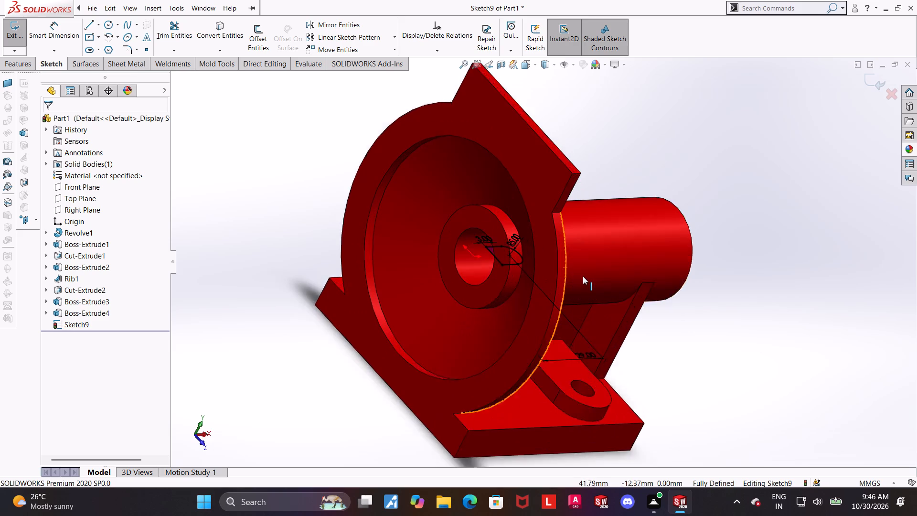
pyautogui.scroll(-2, 583, 276)
pyautogui.scroll(-4, 481, 260)
pyautogui.moveTo(469, 253); pyautogui.dragTo(479, 236, button='middle')
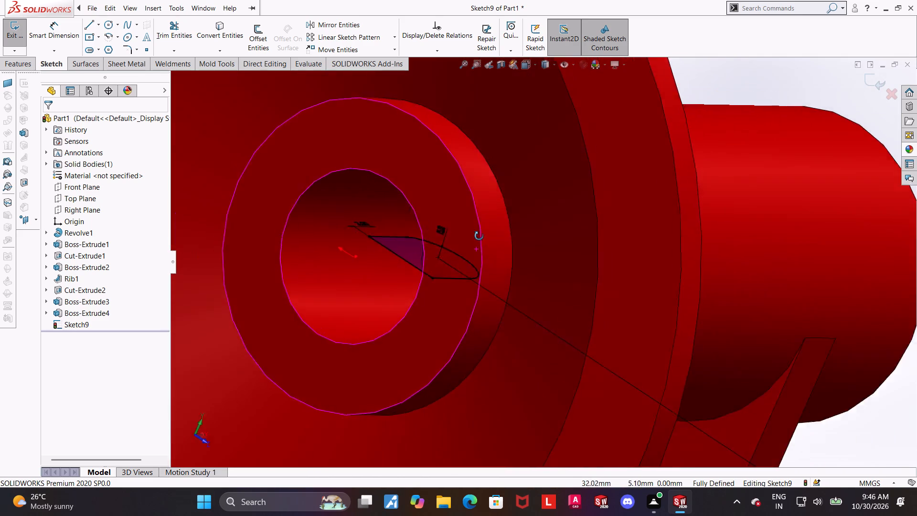
pyautogui.moveTo(479, 236); pyautogui.dragTo(454, 230, button='middle')
pyautogui.scroll(5, 519, 239)
pyautogui.scroll(1, 577, 240)
pyautogui.middleClick(577, 240)
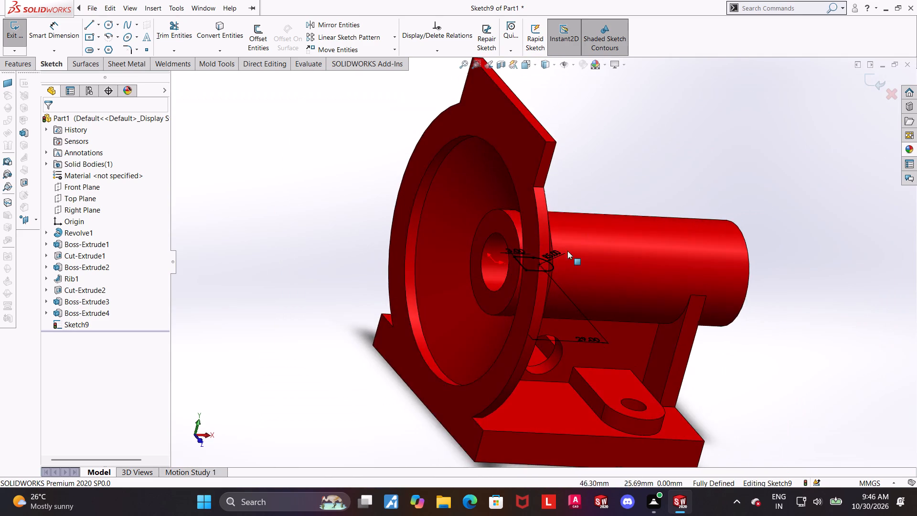
pyautogui.scroll(-5, 520, 258)
pyautogui.moveTo(505, 261); pyautogui.dragTo(470, 318, button='middle')
pyautogui.scroll(5, 470, 318)
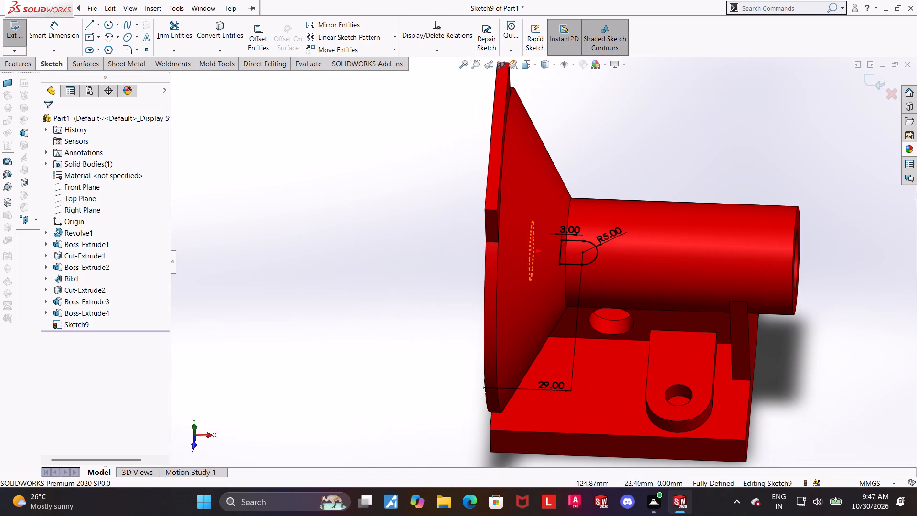
pyautogui.click(775, 221)
pyautogui.click(863, 253)
pyautogui.scroll(-3, 826, 251)
pyautogui.moveTo(798, 257); pyautogui.dragTo(798, 281, button='middle')
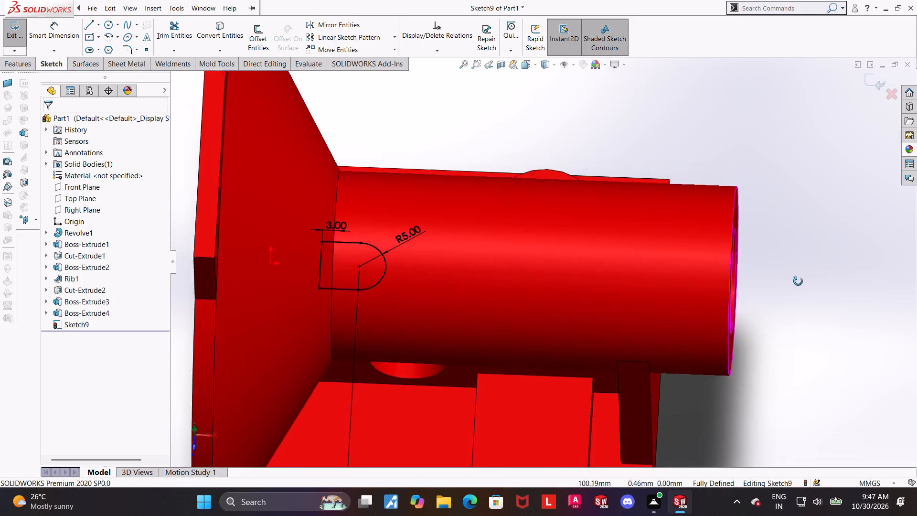
pyautogui.moveTo(798, 281); pyautogui.dragTo(797, 282, button='middle')
pyautogui.scroll(2, 748, 269)
pyautogui.click(527, 64)
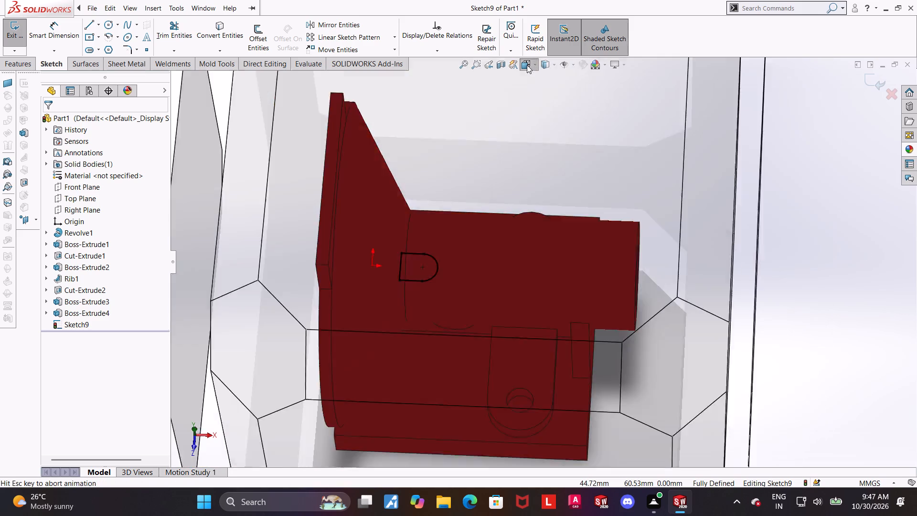
pyautogui.click(436, 271)
# Exit the sketch and set up a blind Boss-Extrude of the round-ended profile with a depth of 22 mm.
pyautogui.click(882, 79)
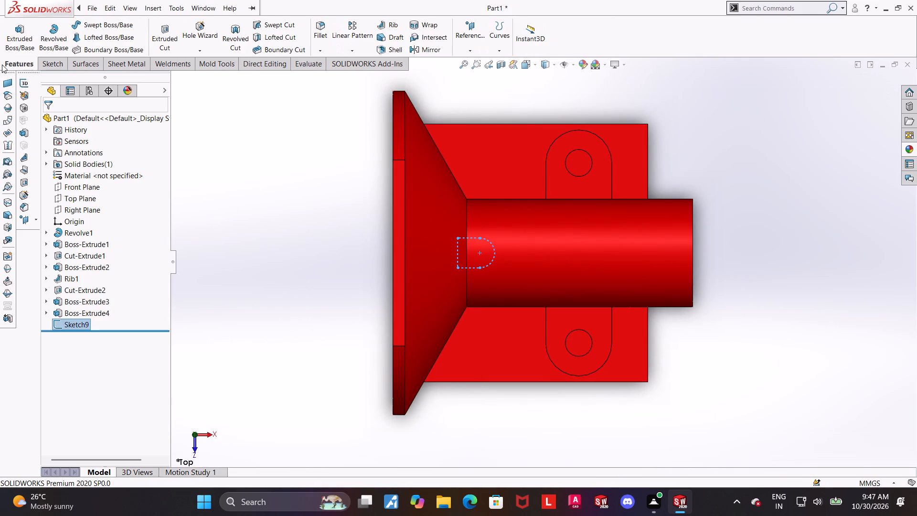
pyautogui.click(9, 43)
pyautogui.scroll(2, 497, 357)
pyautogui.moveTo(501, 335); pyautogui.dragTo(474, 143, button='middle')
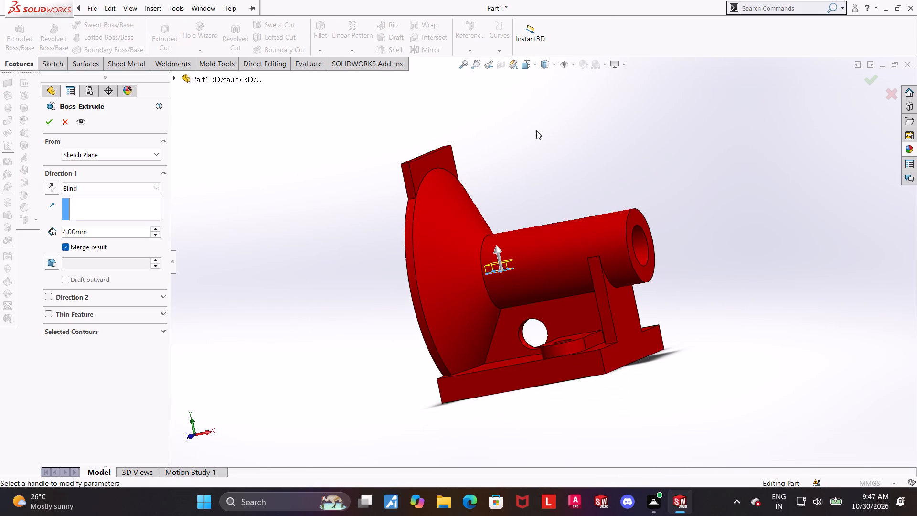
pyautogui.hotkey('ctrl', '7')
pyautogui.scroll(-2, 571, 224)
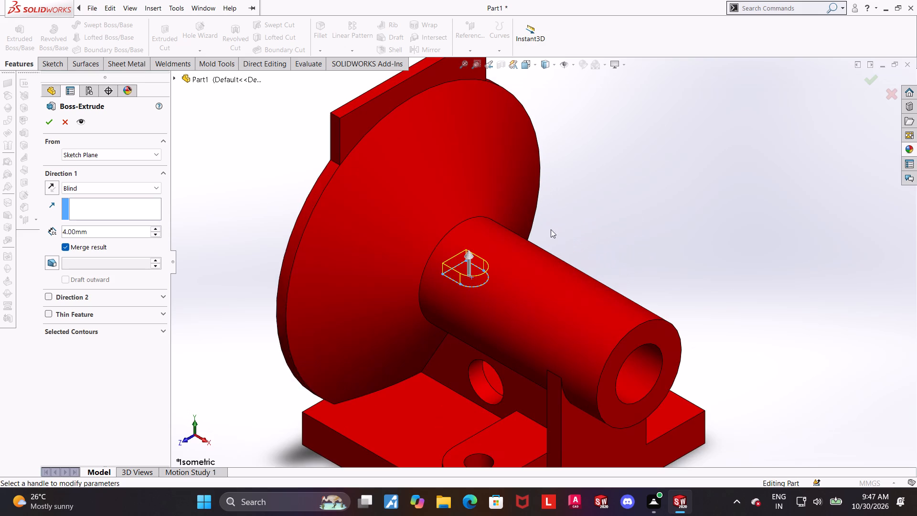
pyautogui.scroll(-1, 551, 229)
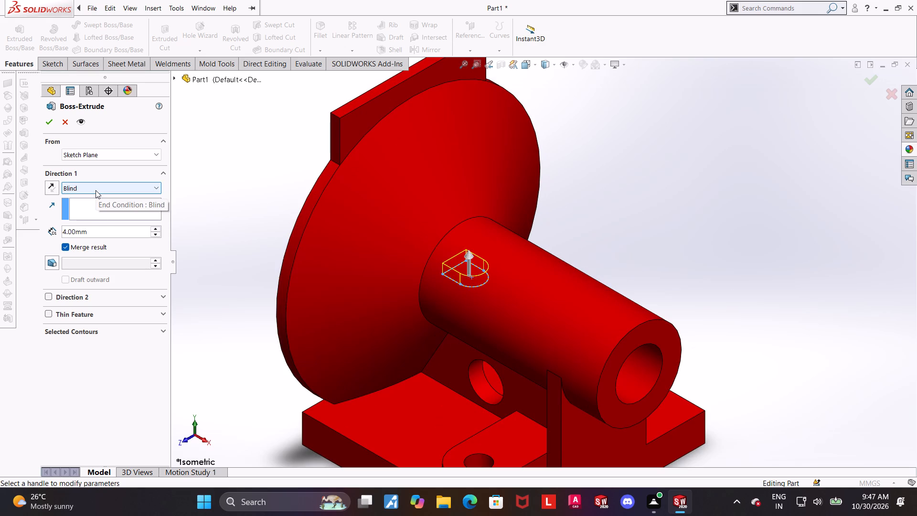
pyautogui.click(102, 231)
pyautogui.moveTo(113, 232); pyautogui.dragTo(108, 231)
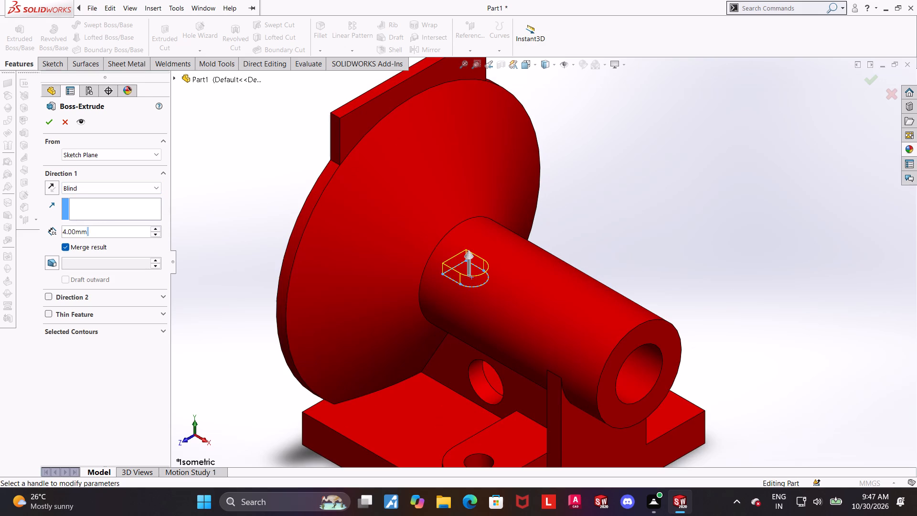
pyautogui.moveTo(108, 231); pyautogui.dragTo(11, 233)
pyautogui.write('22')
pyautogui.press('Return')
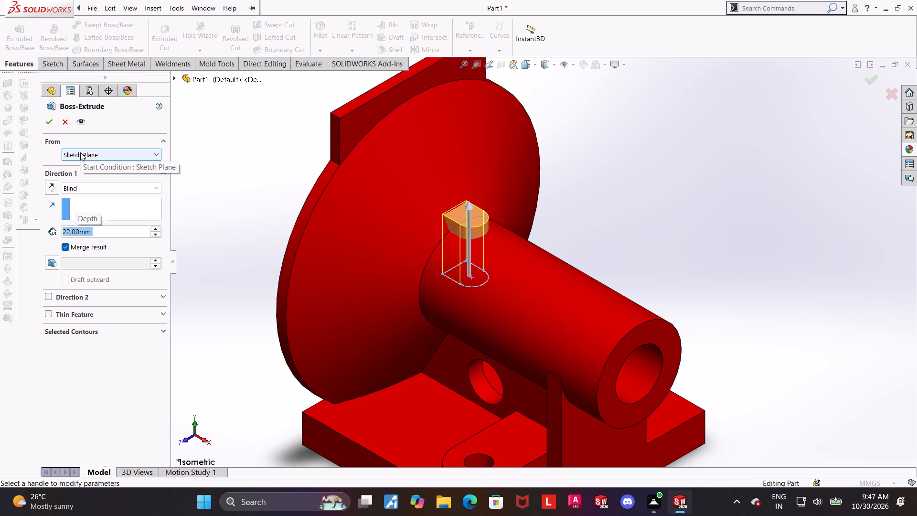
# Set the round-ended boss's blind extrusion depth to 4 mm, starting from an 18 mm offset of the sketch plane.
pyautogui.scroll(1, 555, 245)
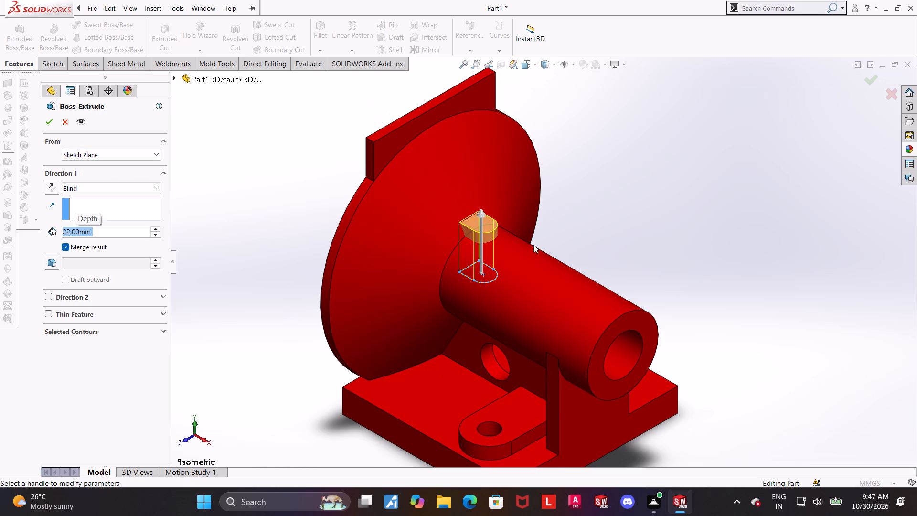
pyautogui.scroll(-1, 519, 245)
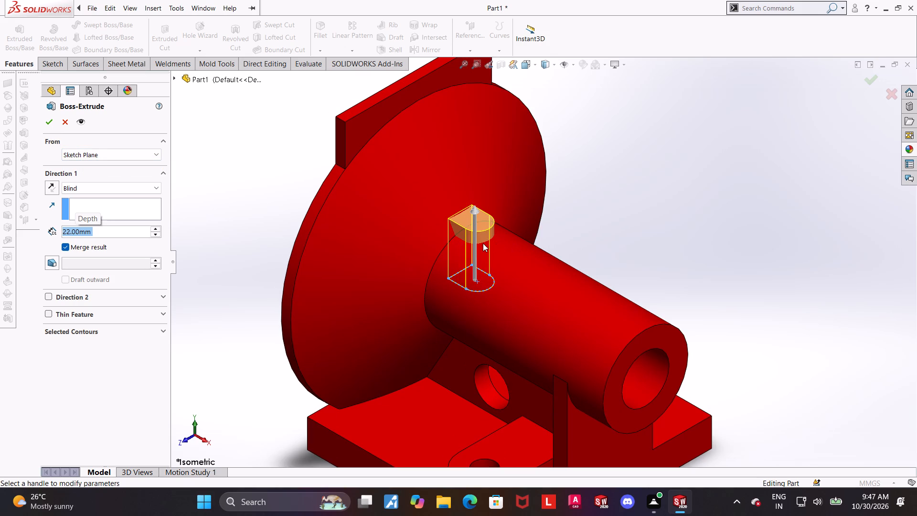
pyautogui.scroll(-1, 447, 232)
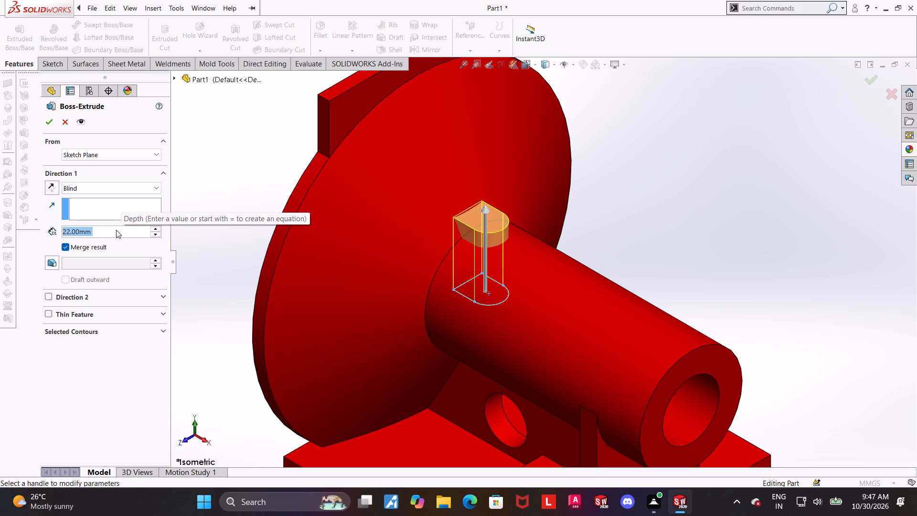
pyautogui.press('4')
pyautogui.press('Return')
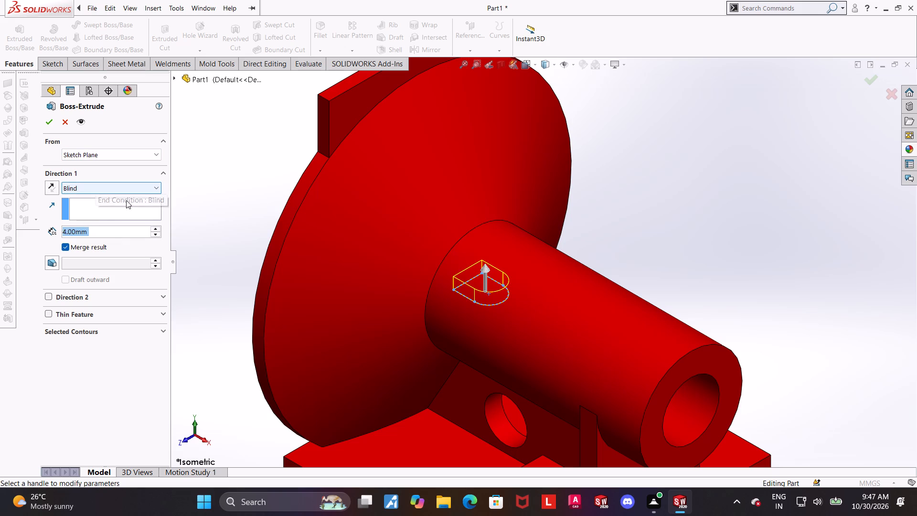
pyautogui.click(89, 156)
pyautogui.click(86, 187)
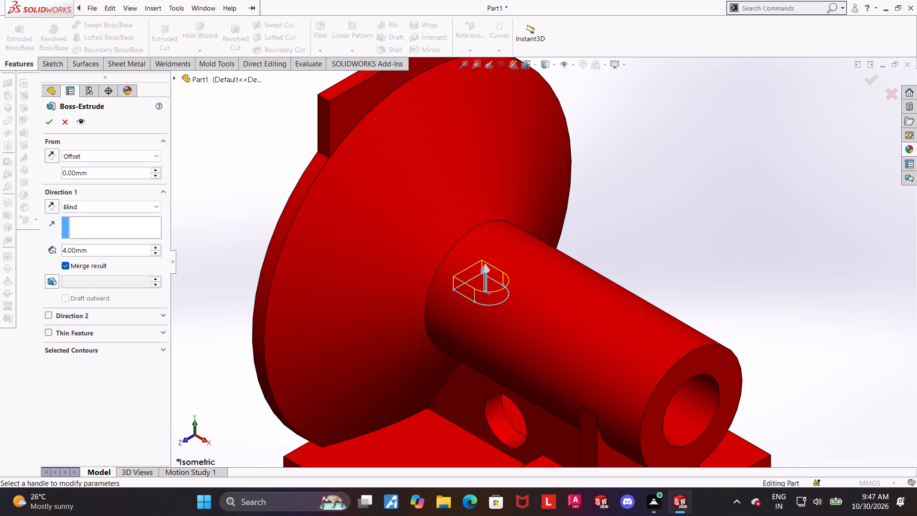
pyautogui.moveTo(101, 175); pyautogui.dragTo(0, 166)
pyautogui.write('18')
pyautogui.press('Return')
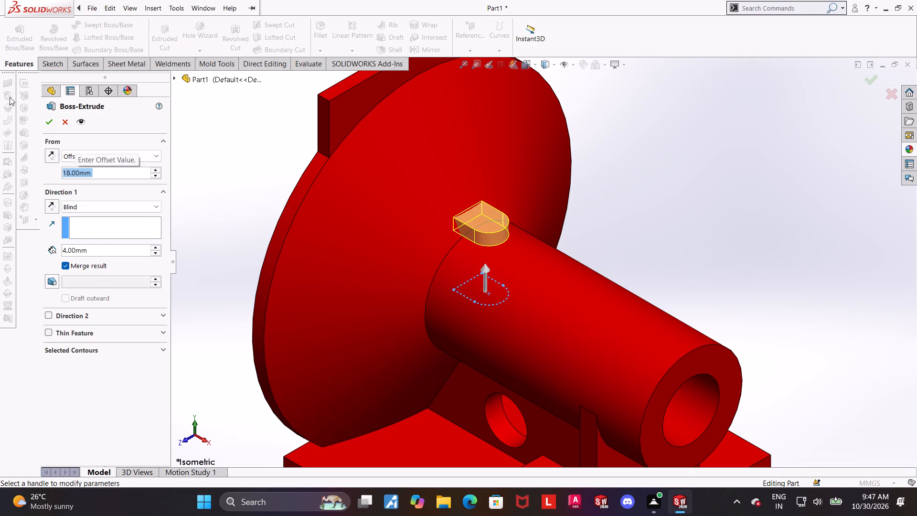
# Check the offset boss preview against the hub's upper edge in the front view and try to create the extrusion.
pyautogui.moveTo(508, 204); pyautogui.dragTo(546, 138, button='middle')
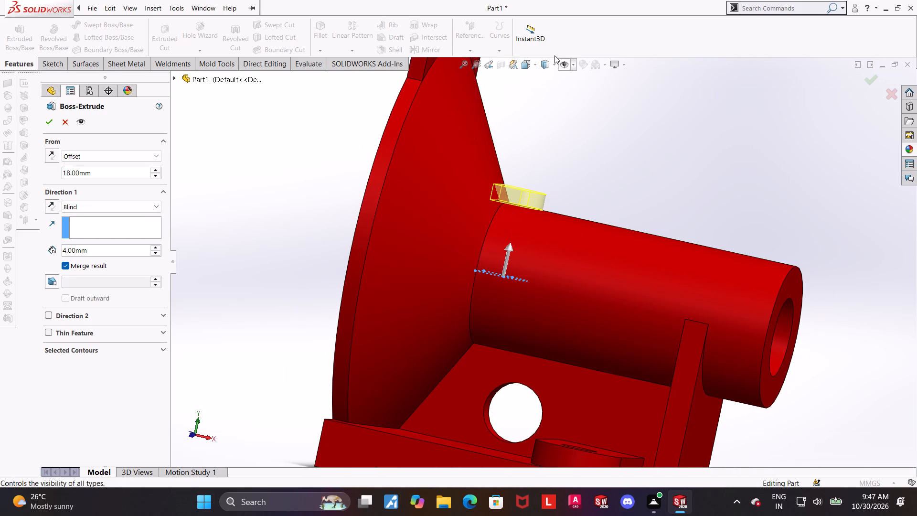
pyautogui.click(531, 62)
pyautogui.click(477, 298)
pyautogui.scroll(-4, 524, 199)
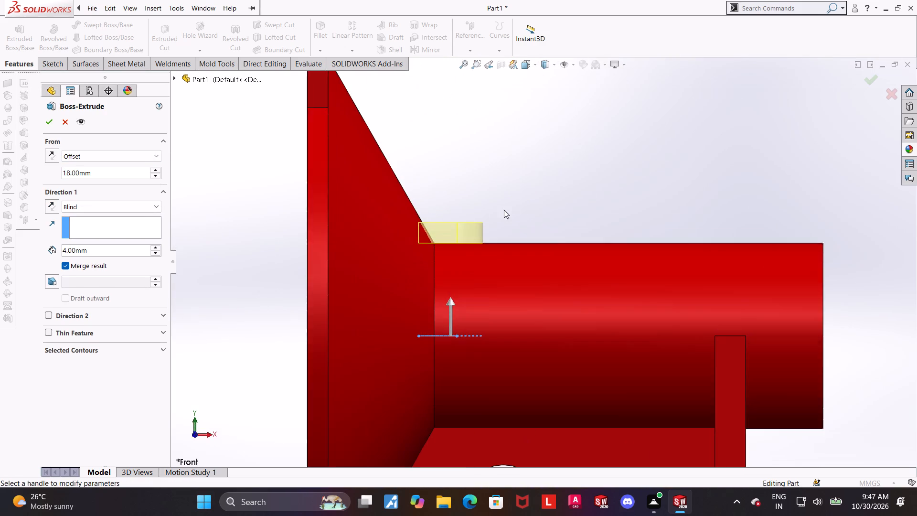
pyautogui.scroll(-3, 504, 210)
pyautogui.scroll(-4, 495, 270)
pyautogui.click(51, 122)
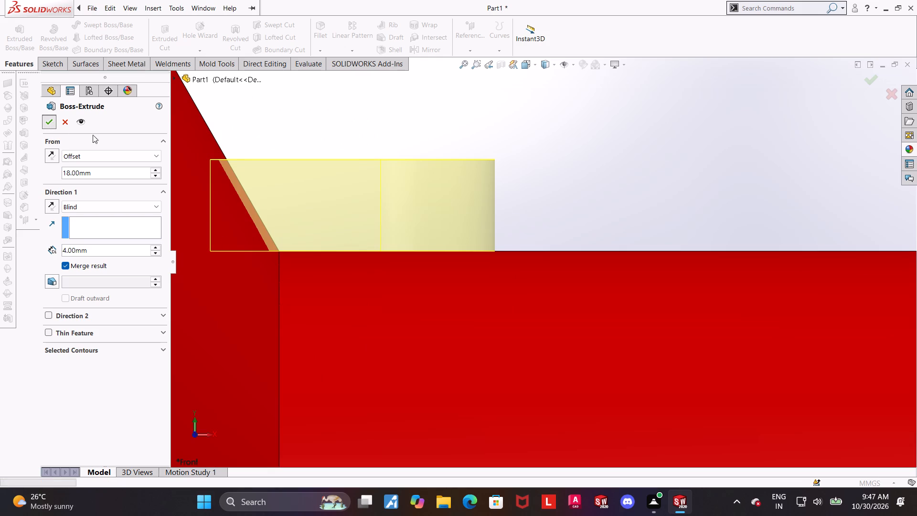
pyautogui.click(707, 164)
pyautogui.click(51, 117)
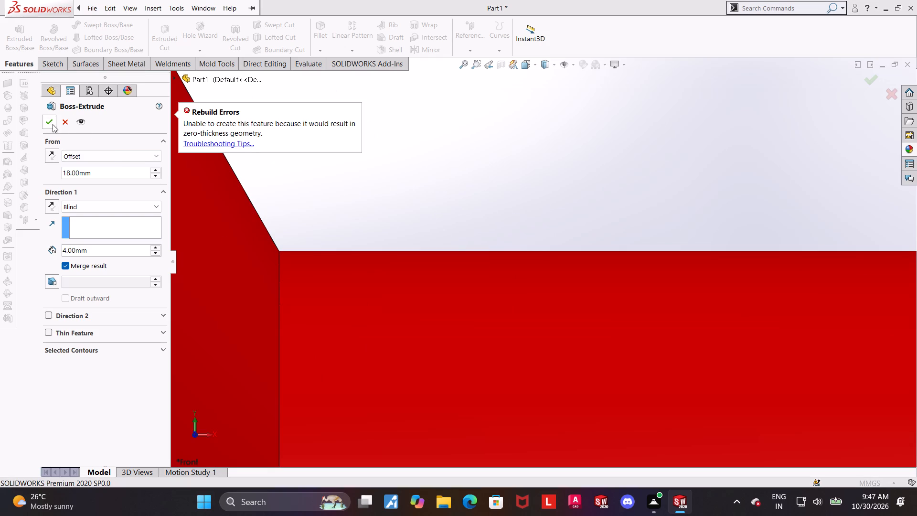
# Change the start offset to 17 mm and the depth to 5 mm, and create the merged round-ended boss.
pyautogui.click(106, 171)
pyautogui.moveTo(128, 177); pyautogui.dragTo(0, 178)
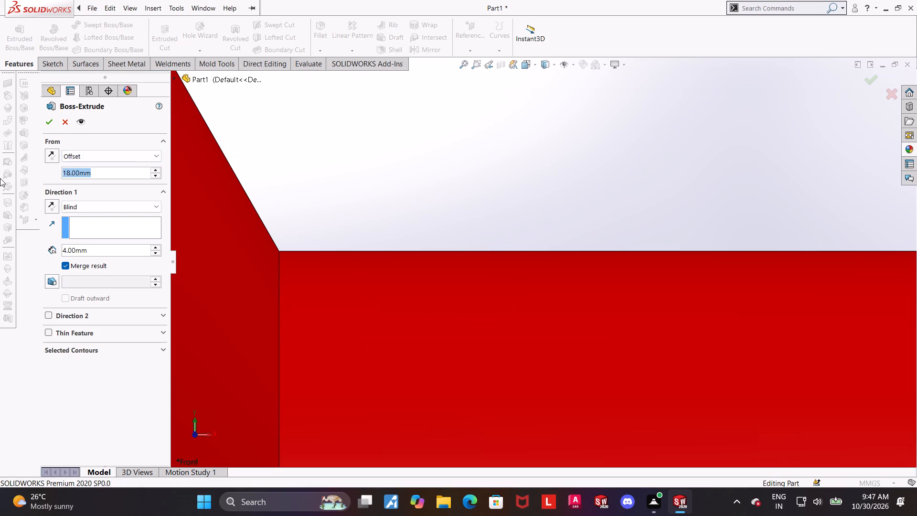
pyautogui.write('17')
pyautogui.press('Return')
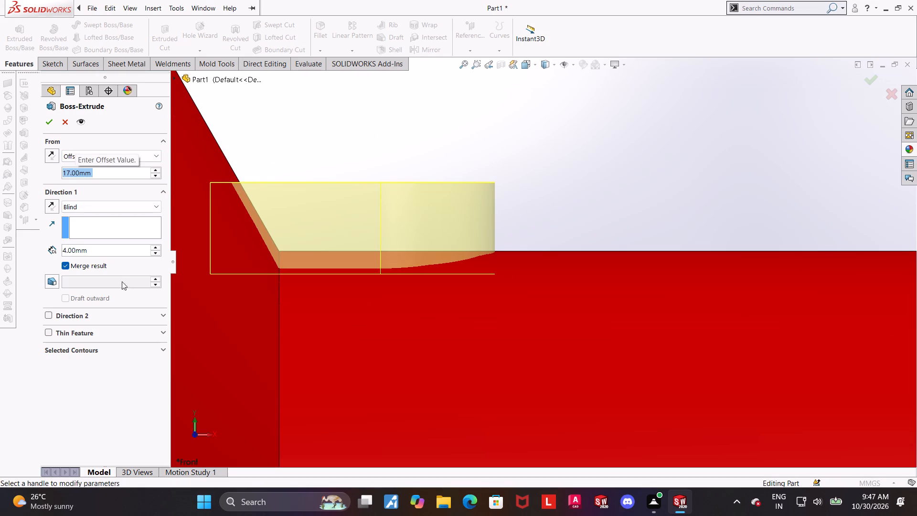
pyautogui.moveTo(112, 250); pyautogui.dragTo(0, 255)
pyautogui.press('5')
pyautogui.press('Return')
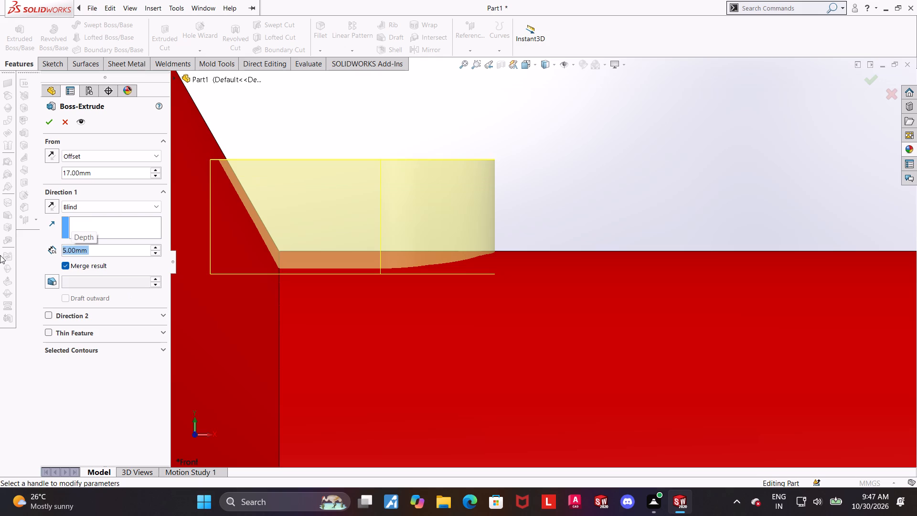
pyautogui.click(46, 126)
pyautogui.click(646, 151)
# Examine from several angles how the new round-ended boss meets the hub and the cone.
pyautogui.moveTo(619, 159); pyautogui.dragTo(593, 195, button='middle')
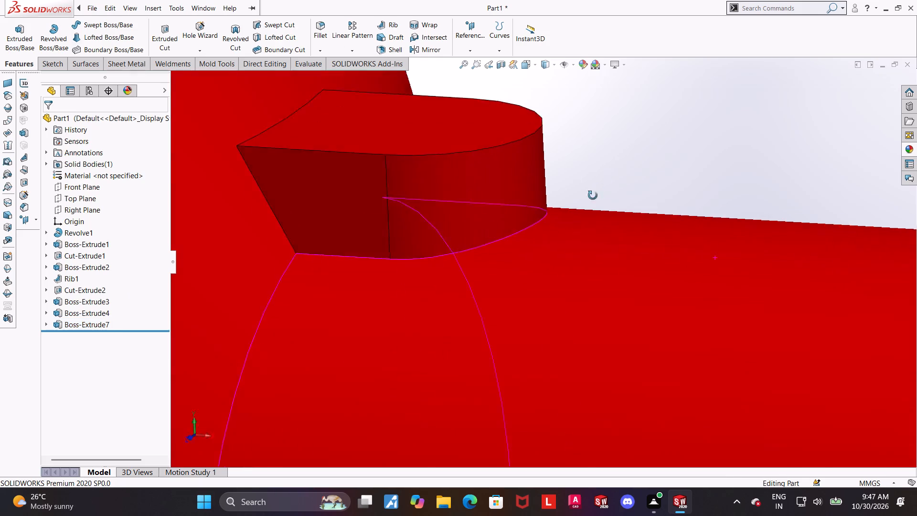
pyautogui.moveTo(593, 195); pyautogui.dragTo(586, 202, button='middle')
pyautogui.scroll(6, 585, 212)
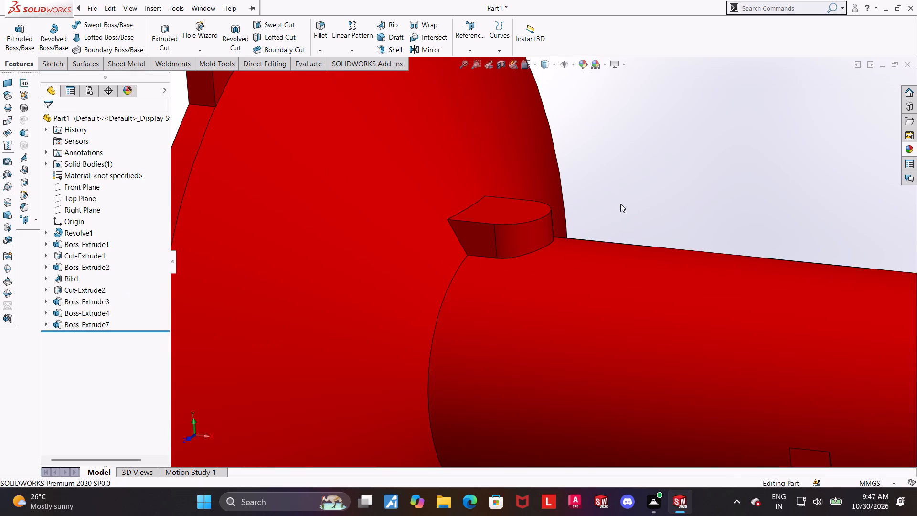
pyautogui.moveTo(638, 212); pyautogui.dragTo(647, 228, button='middle')
pyautogui.scroll(3, 645, 237)
pyautogui.moveTo(658, 247); pyautogui.dragTo(711, 212, button='middle')
pyautogui.scroll(1, 710, 213)
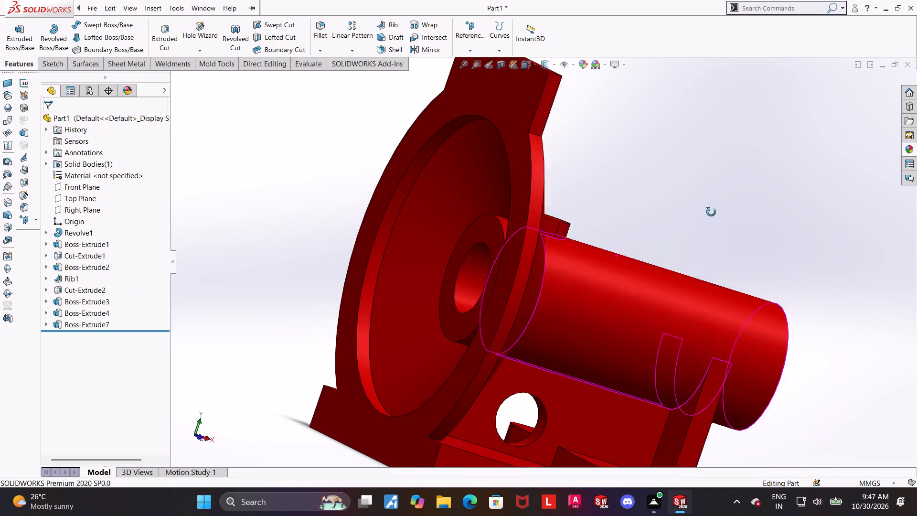
pyautogui.moveTo(711, 212); pyautogui.dragTo(625, 290, button='middle')
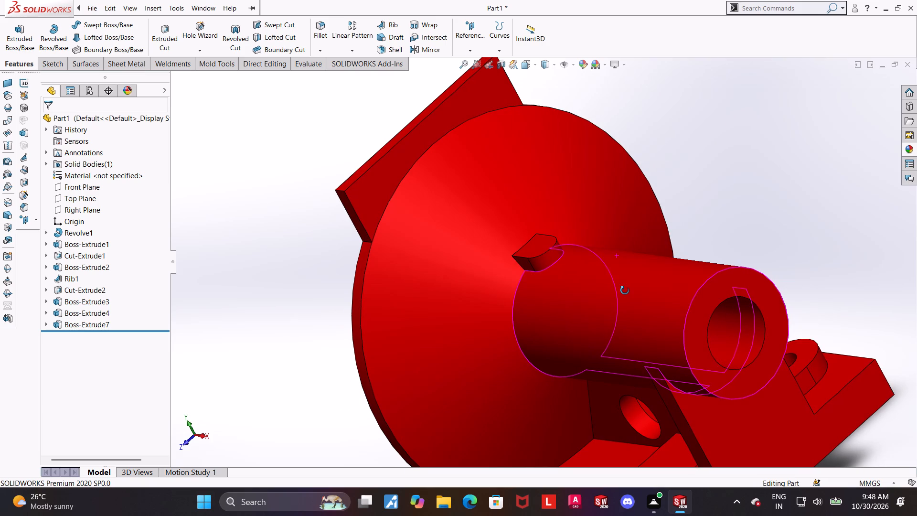
pyautogui.moveTo(625, 290); pyautogui.dragTo(651, 289, button='middle')
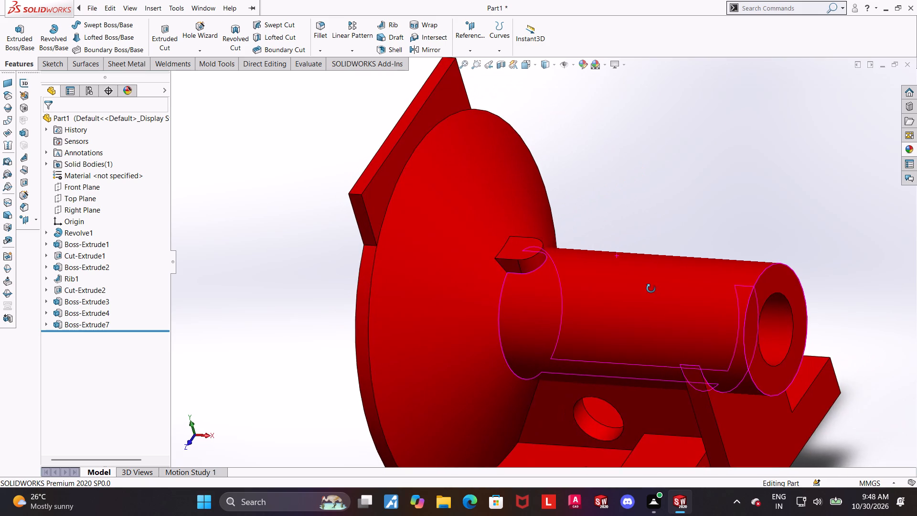
pyautogui.moveTo(651, 289); pyautogui.dragTo(622, 299, button='middle')
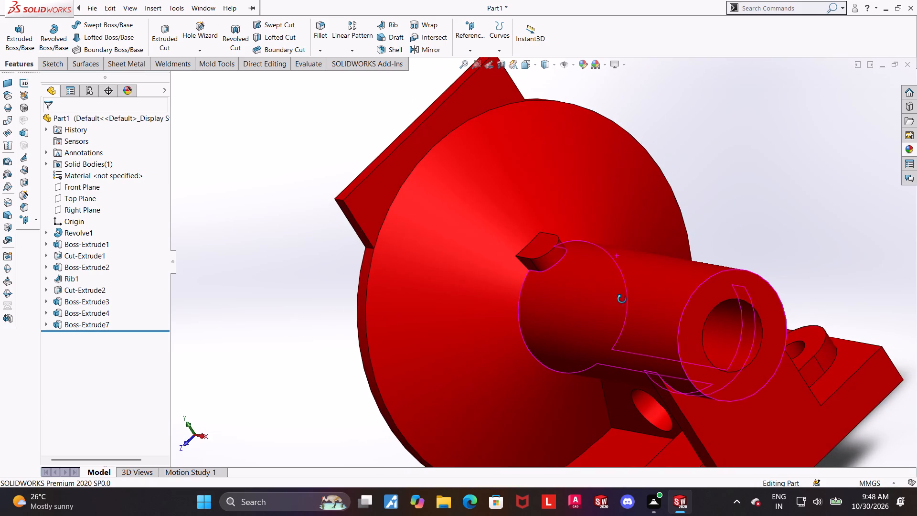
pyautogui.moveTo(622, 299); pyautogui.dragTo(666, 267, button='middle')
pyautogui.scroll(-4, 649, 266)
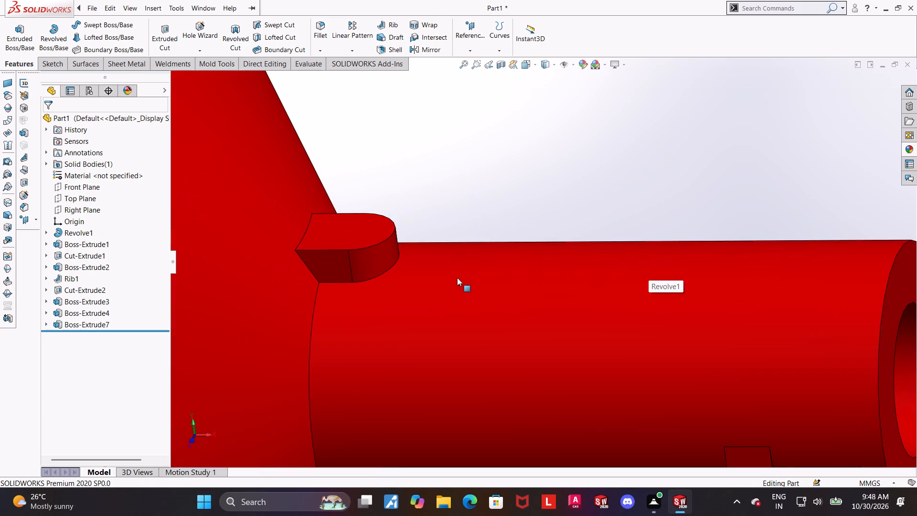
pyautogui.moveTo(457, 278); pyautogui.dragTo(475, 260, button='middle')
pyautogui.scroll(1, 438, 171)
pyautogui.moveTo(438, 172); pyautogui.dragTo(436, 187, button='middle')
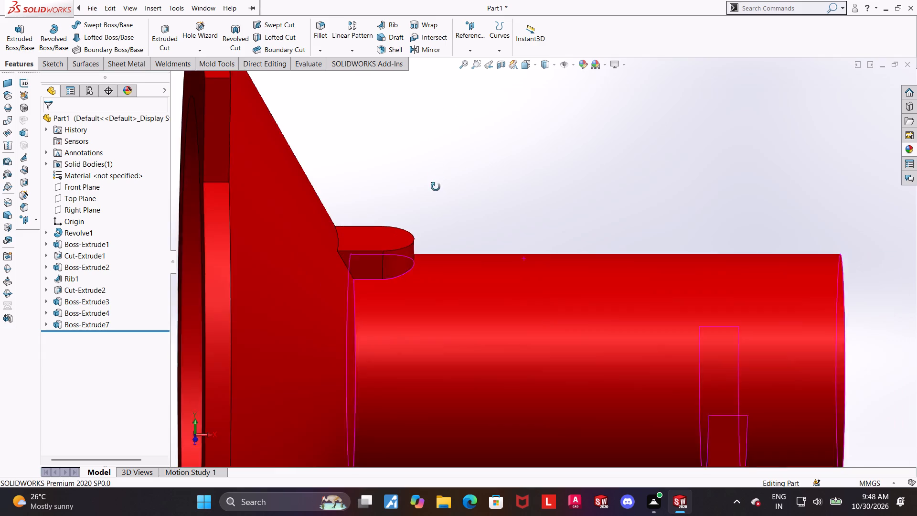
pyautogui.moveTo(436, 187); pyautogui.dragTo(427, 210, button='middle')
# Measure the centre distance between the boss's top face and the hub's cylindrical face.
pyautogui.click(315, 66)
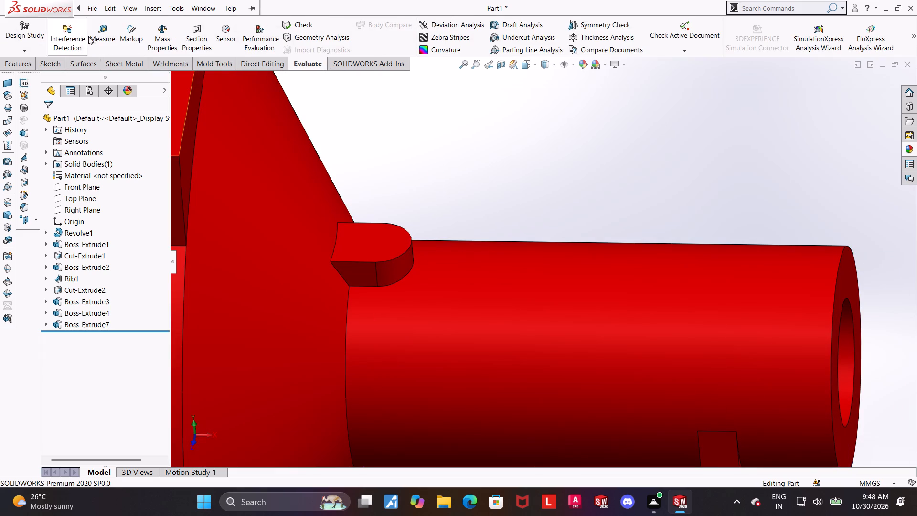
pyautogui.click(99, 35)
pyautogui.click(383, 238)
pyautogui.click(506, 277)
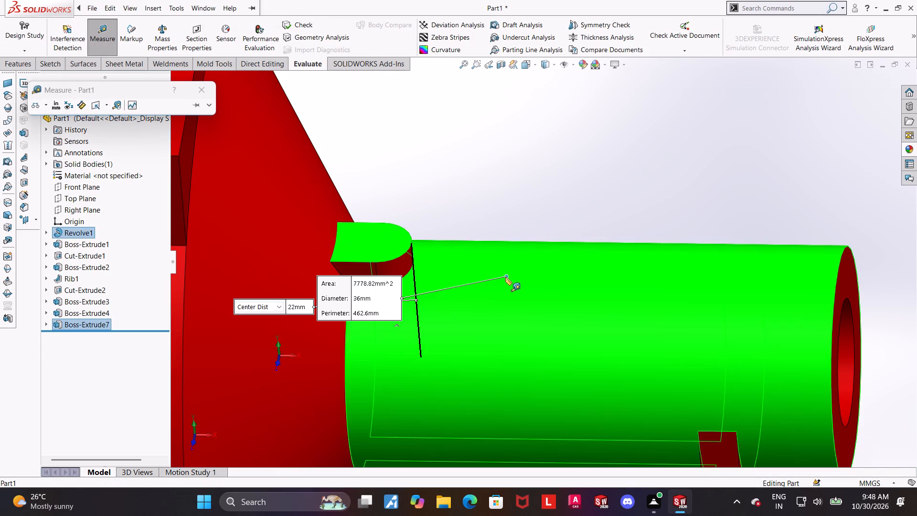
pyautogui.press('Escape')
# Measure between the boss's lower curved edge on the hub and its upper rounded edge.
pyautogui.click(105, 33)
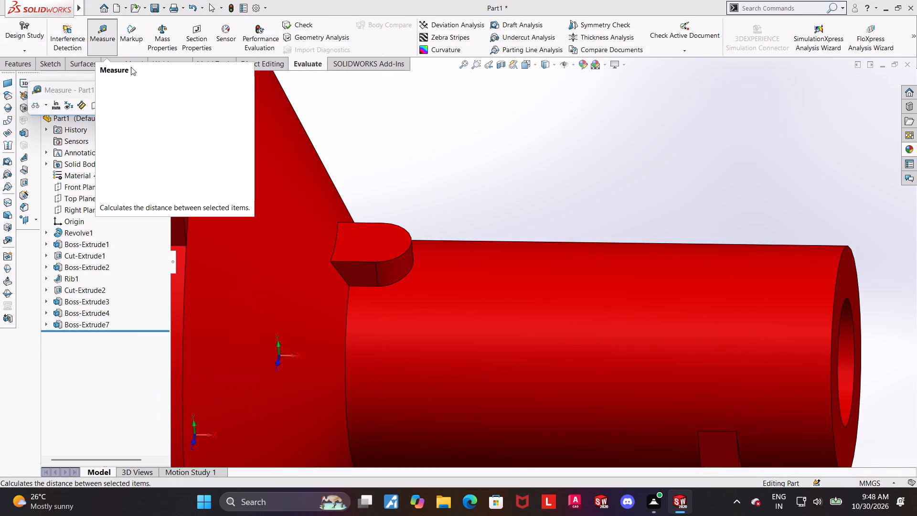
pyautogui.scroll(-4, 442, 171)
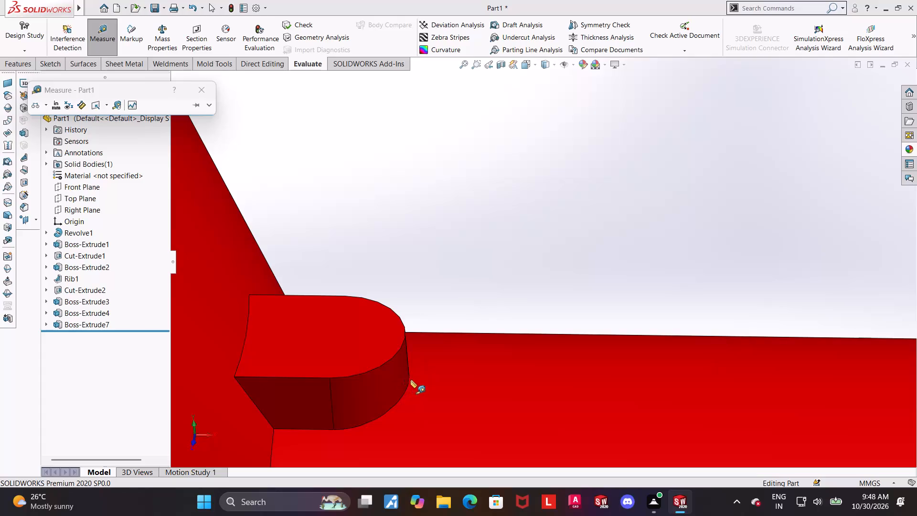
pyautogui.click(409, 379)
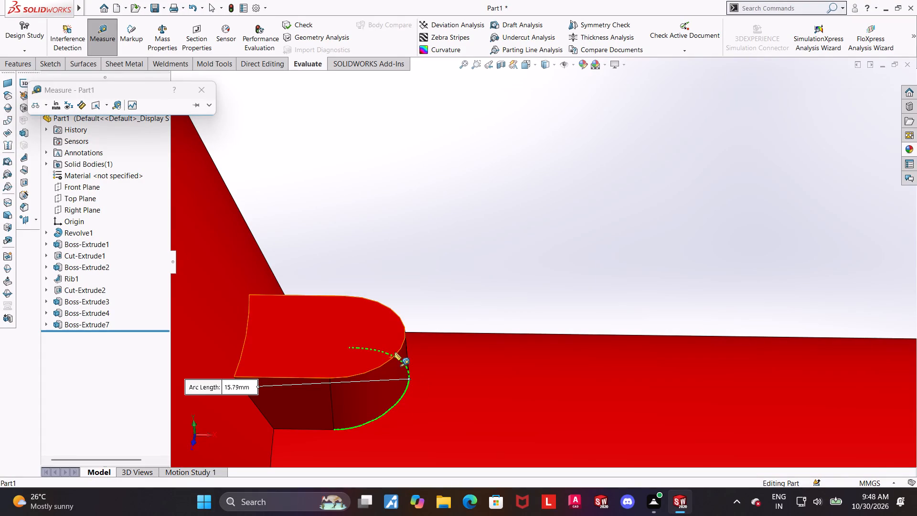
pyautogui.click(396, 355)
pyautogui.scroll(2, 434, 339)
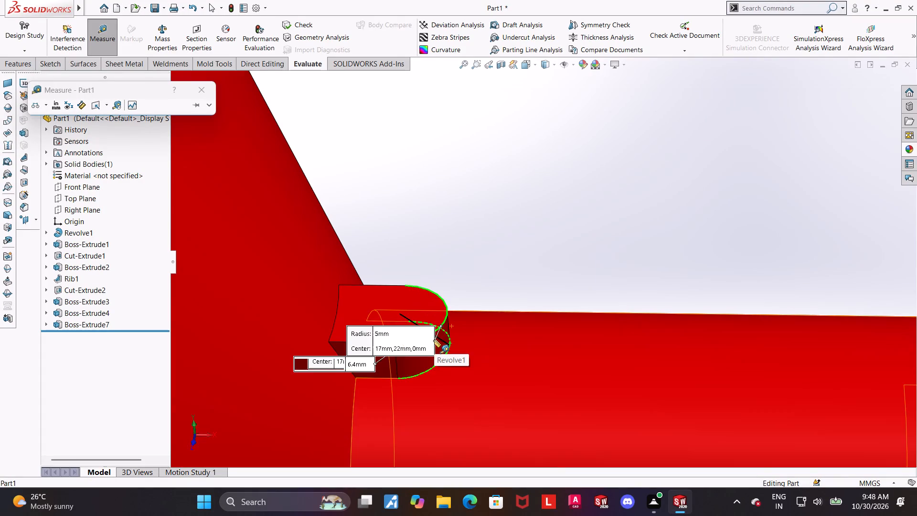
pyautogui.press('Escape')
# Measure the distance from the boss's lower curved edge on the hub to its flat top face.
pyautogui.moveTo(511, 335); pyautogui.dragTo(510, 268, button='middle')
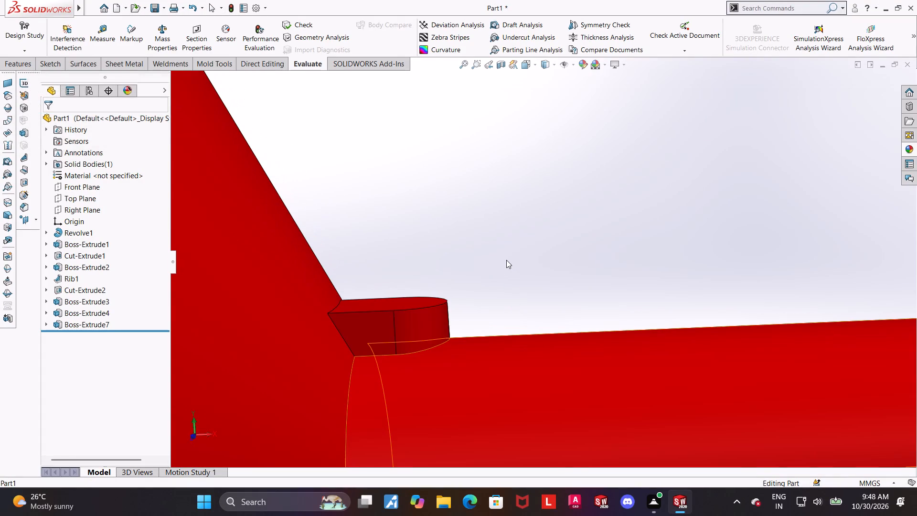
pyautogui.moveTo(502, 271); pyautogui.dragTo(513, 226, button='middle')
pyautogui.moveTo(503, 282); pyautogui.dragTo(487, 322, button='middle')
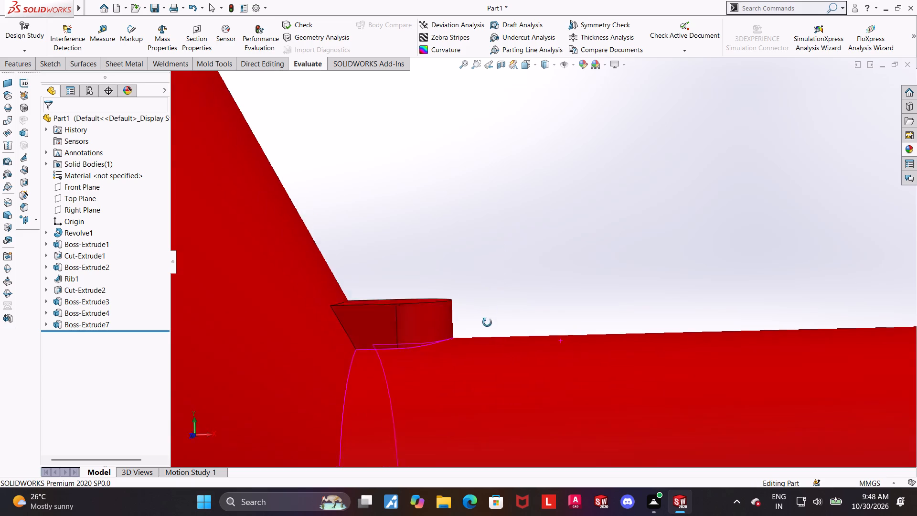
pyautogui.moveTo(487, 322); pyautogui.dragTo(484, 349, button='middle')
pyautogui.scroll(-3, 511, 311)
pyautogui.click(98, 37)
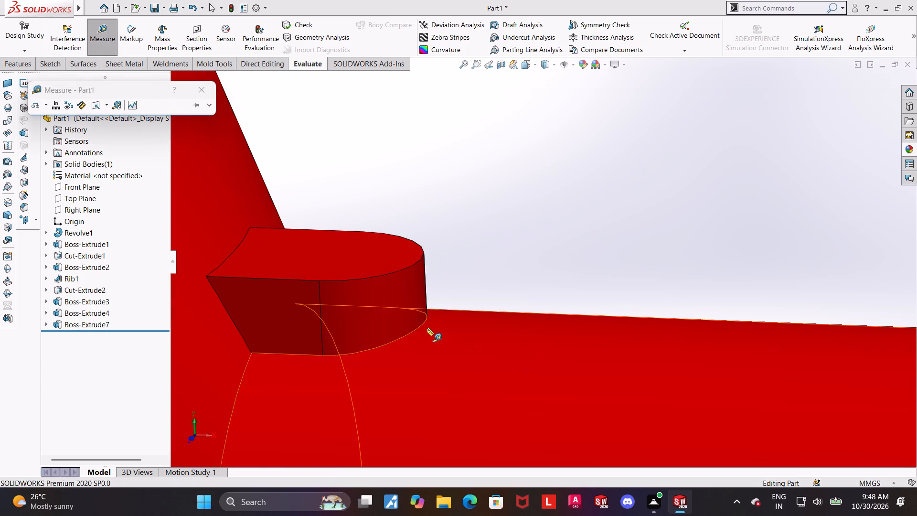
pyautogui.click(416, 329)
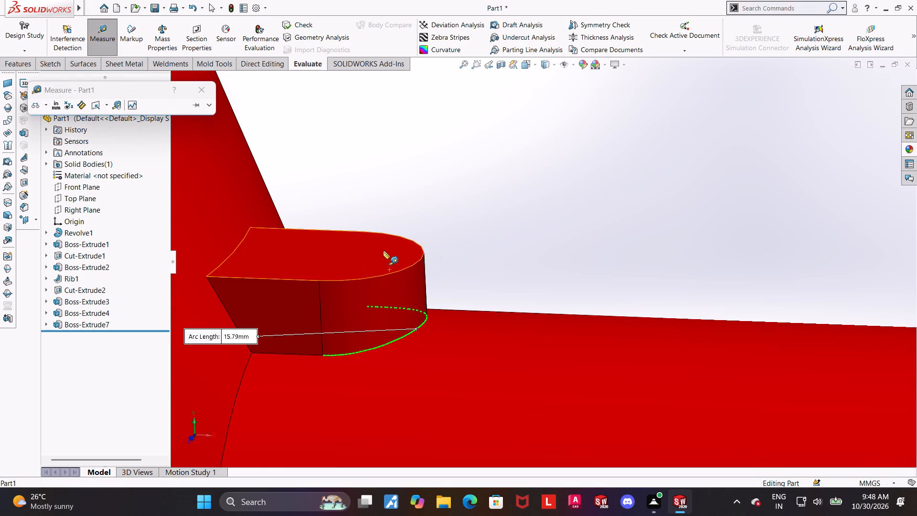
pyautogui.click(383, 251)
pyautogui.scroll(2, 383, 251)
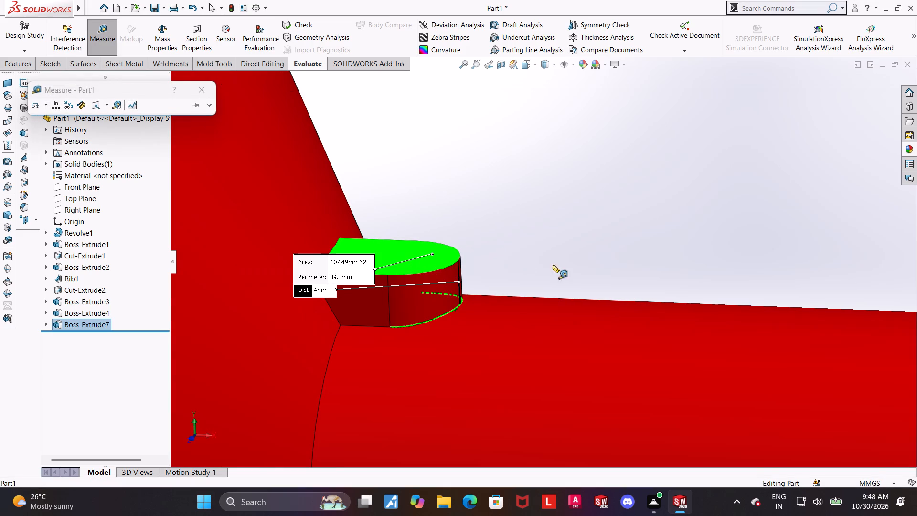
pyautogui.press('Escape')
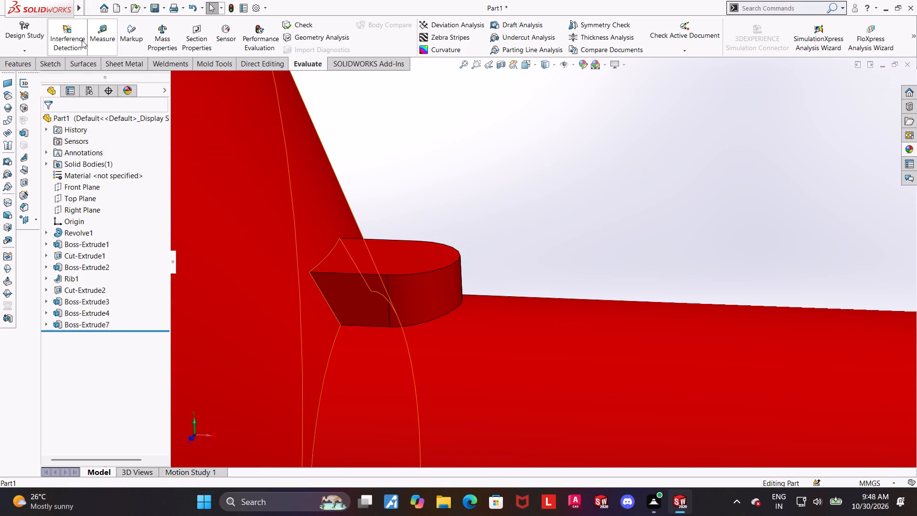
# Measure from the straight lower side edge of the boss to its flat top face.
pyautogui.click(94, 34)
pyautogui.click(367, 325)
pyautogui.click(366, 258)
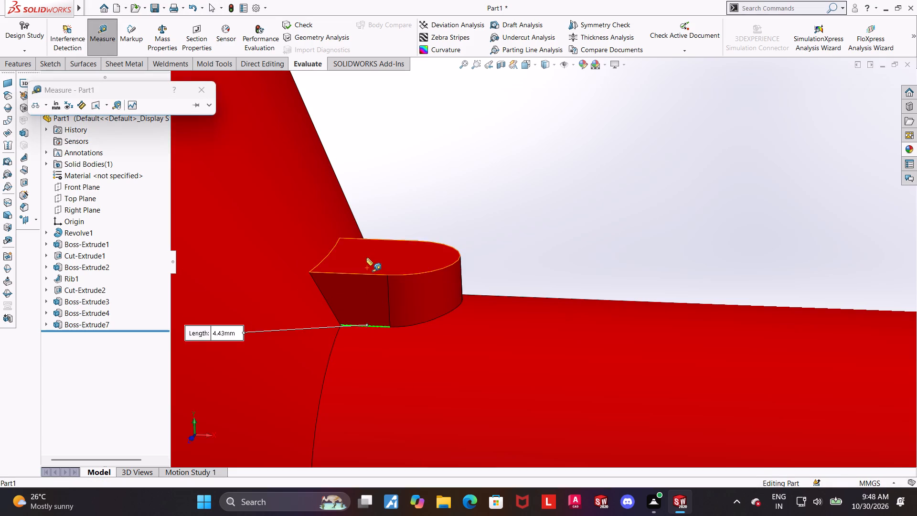
pyautogui.press('Escape')
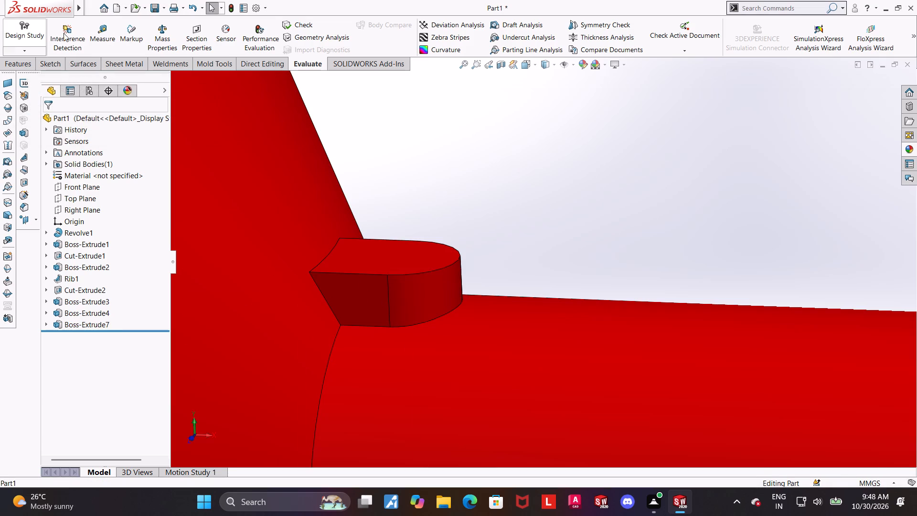
# Measure the distance from the boss's lower curved edge on the hub to its flat top face.
pyautogui.click(102, 25)
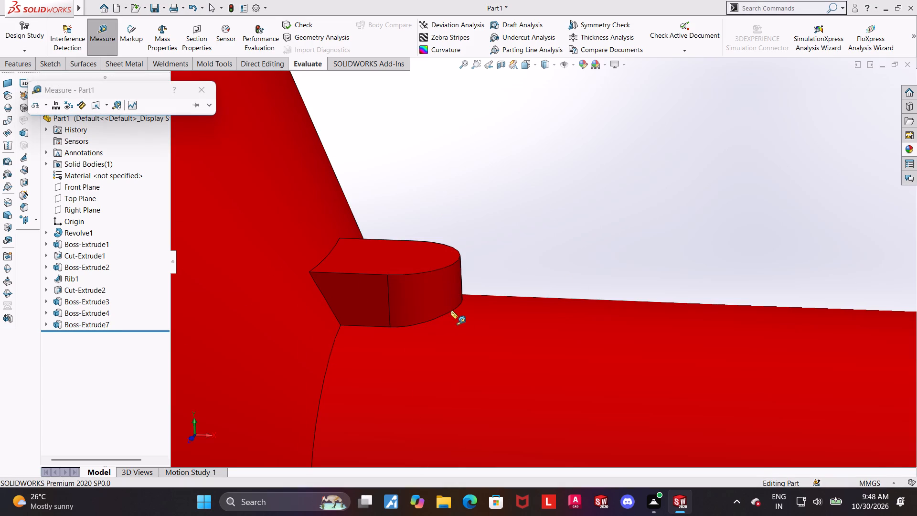
pyautogui.click(451, 311)
pyautogui.click(433, 249)
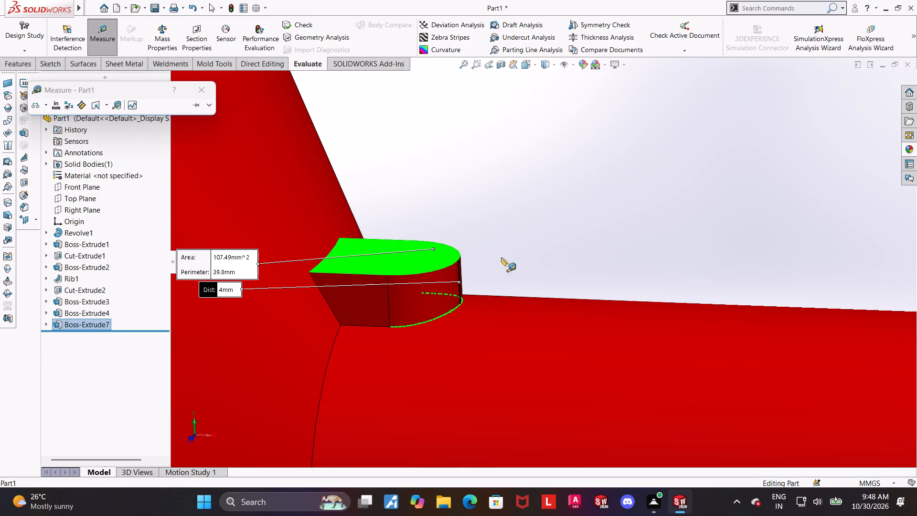
pyautogui.moveTo(561, 267); pyautogui.dragTo(615, 183, button='middle')
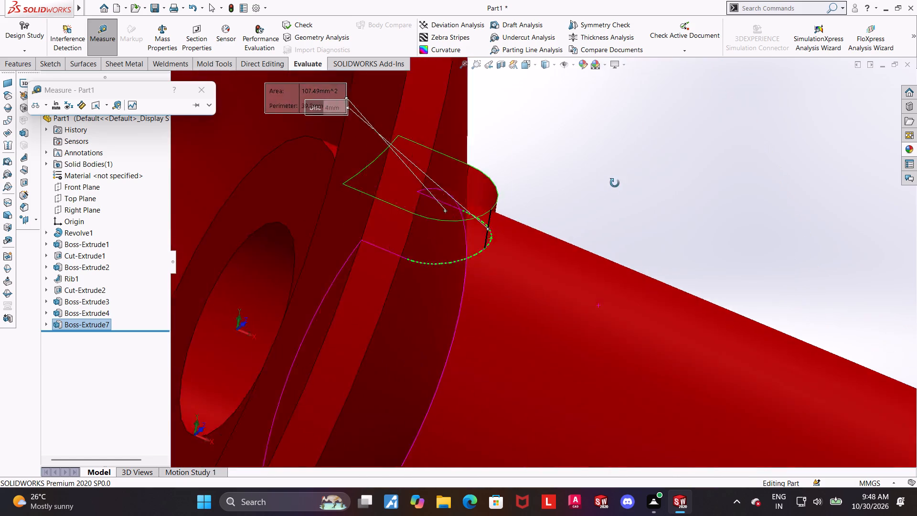
pyautogui.moveTo(615, 183); pyautogui.dragTo(601, 234, button='middle')
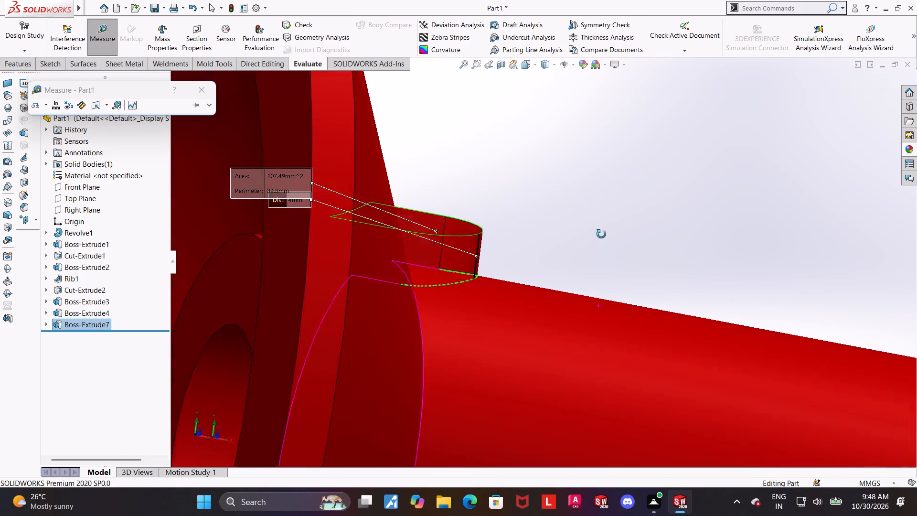
pyautogui.moveTo(601, 234); pyautogui.dragTo(591, 237, button='middle')
pyautogui.press('Escape')
# Inspect the boss from the front, then measure between its flat top face and the hub's cylindrical face.
pyautogui.click(522, 68)
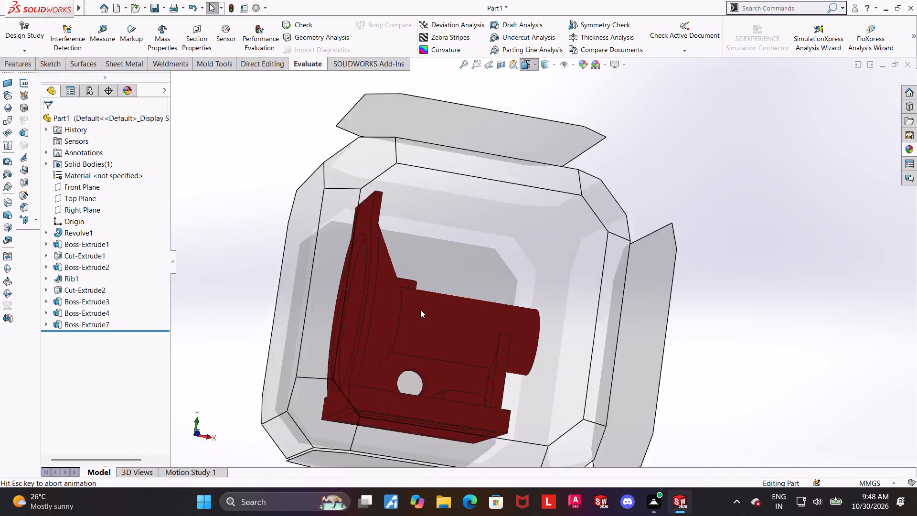
pyautogui.click(420, 310)
pyautogui.scroll(-5, 611, 180)
pyautogui.scroll(3, 428, 293)
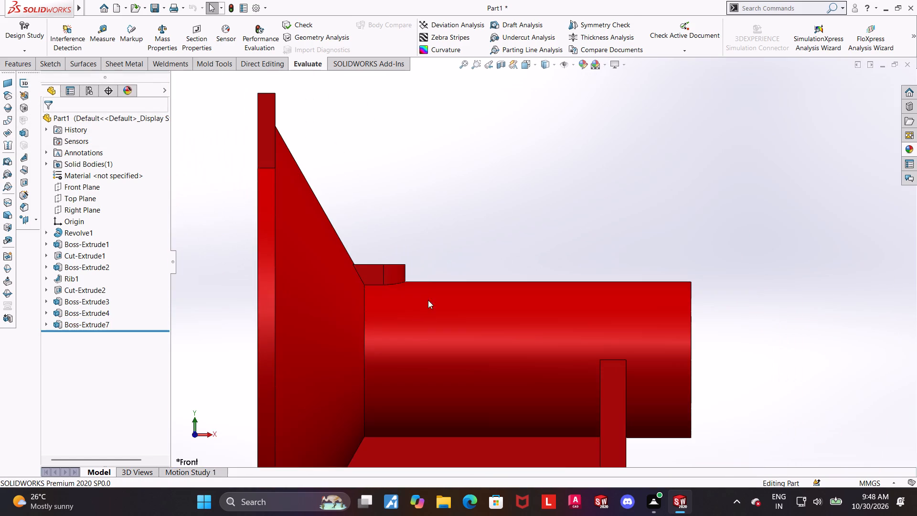
pyautogui.scroll(-3, 458, 247)
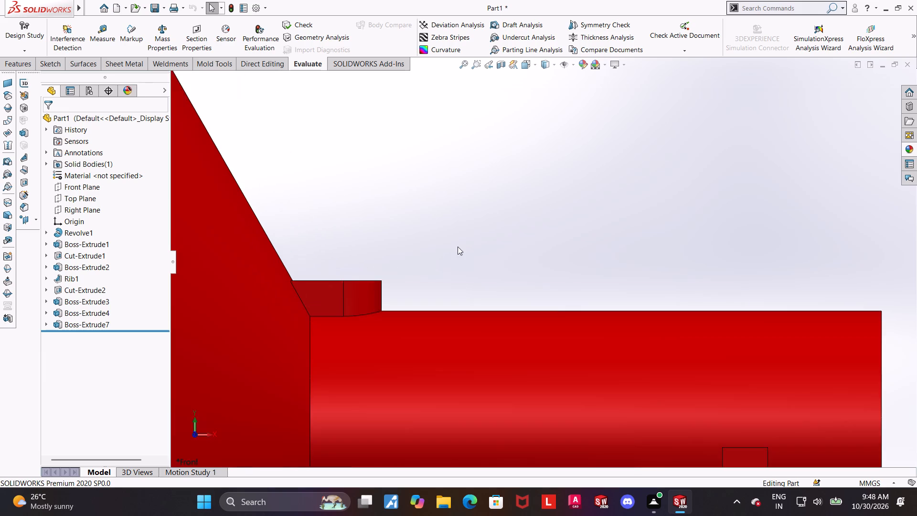
pyautogui.moveTo(449, 258); pyautogui.dragTo(424, 317, button='middle')
pyautogui.scroll(-2, 422, 279)
pyautogui.click(92, 37)
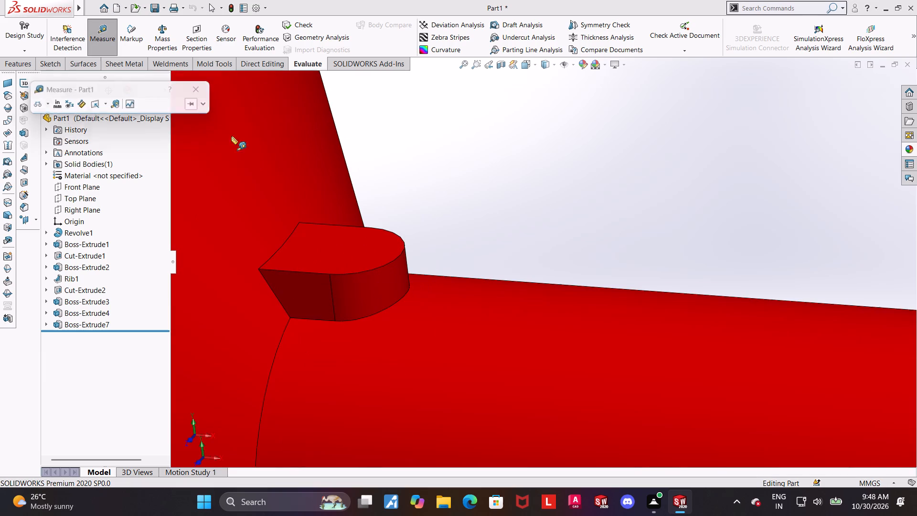
pyautogui.click(312, 237)
pyautogui.click(457, 315)
pyautogui.press('Escape')
# Delete the round-ended boss extrusion on the hub, keeping its sketch.
pyautogui.scroll(2, 533, 282)
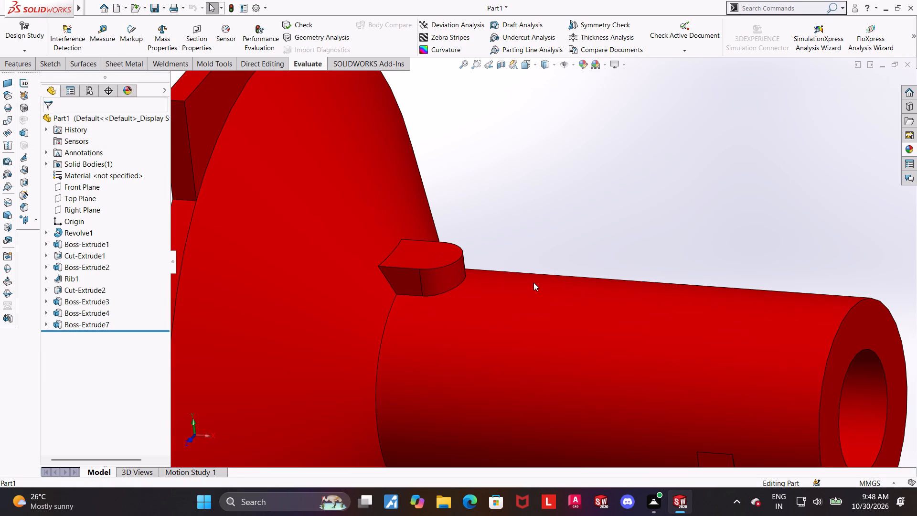
pyautogui.scroll(2, 533, 282)
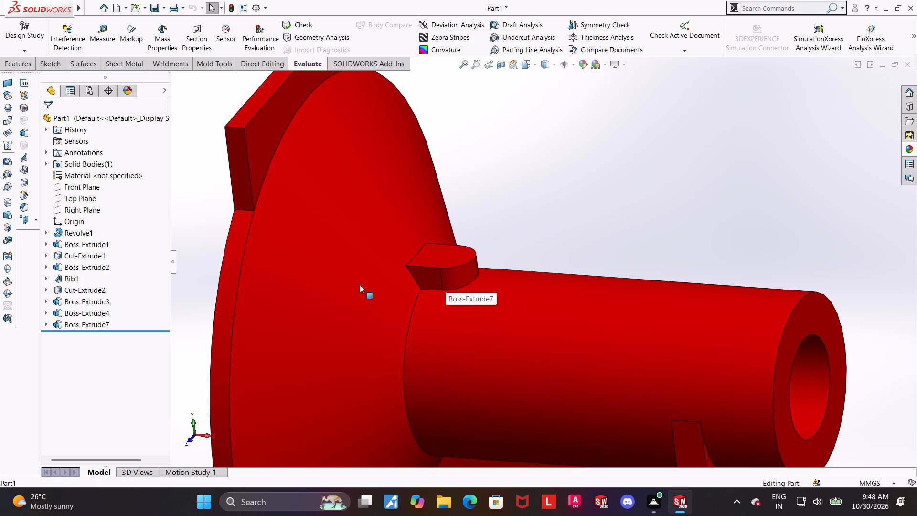
pyautogui.rightClick(65, 323)
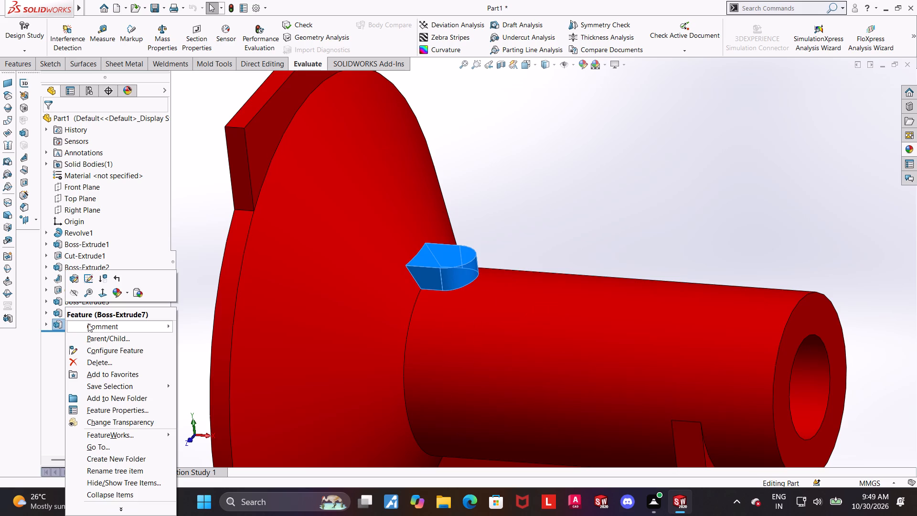
pyautogui.click(92, 366)
pyautogui.click(520, 180)
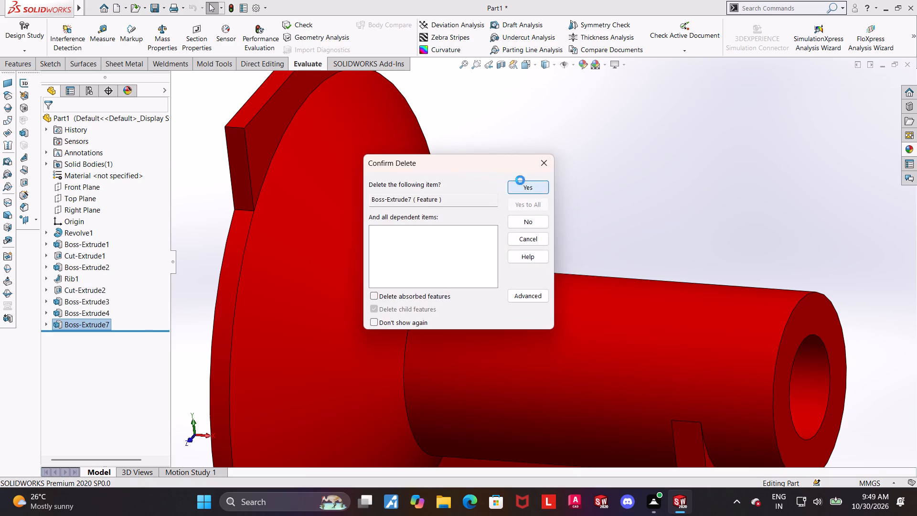
pyautogui.click(557, 193)
# Create a reference plane offset 22 mm above the Top Plane.
pyautogui.click(17, 62)
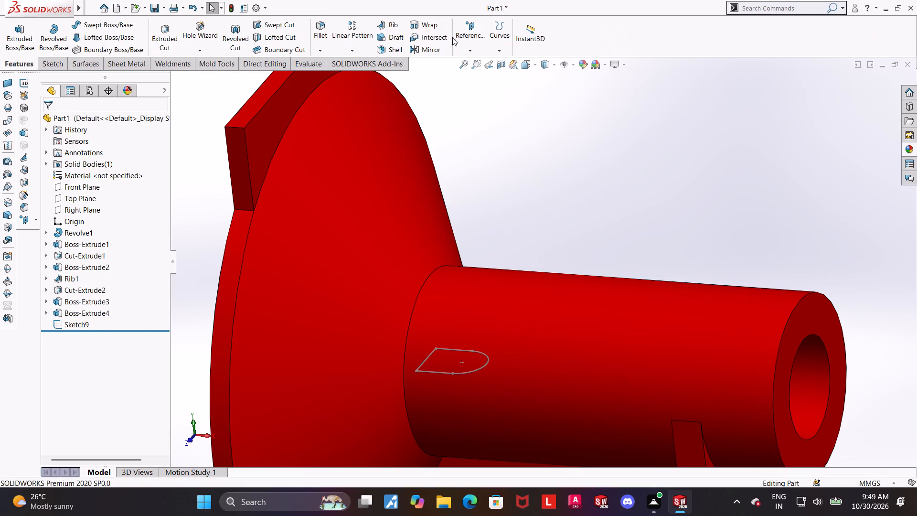
pyautogui.click(465, 46)
pyautogui.click(467, 60)
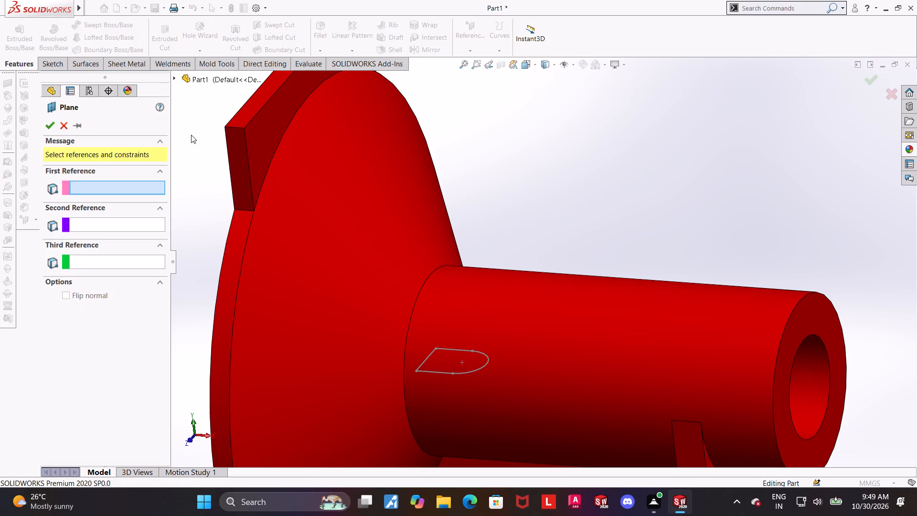
pyautogui.click(170, 80)
pyautogui.click(177, 77)
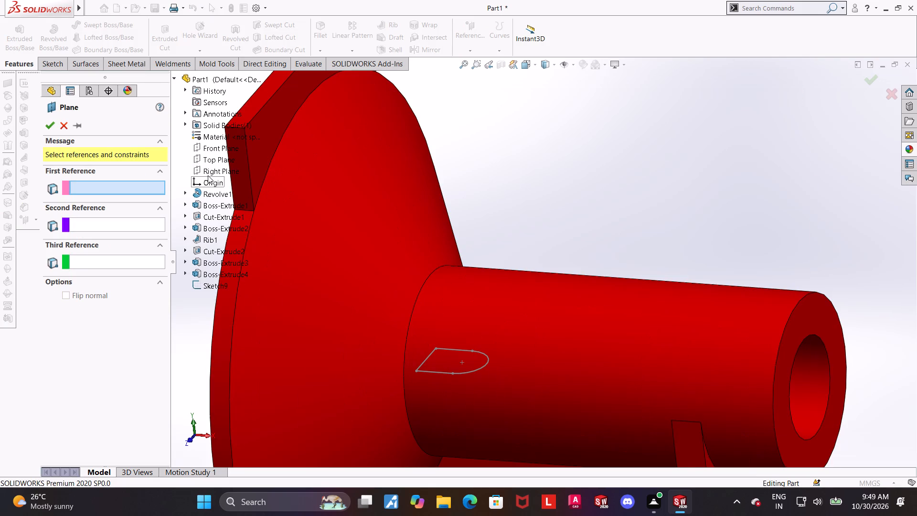
pyautogui.click(208, 163)
pyautogui.scroll(2, 416, 215)
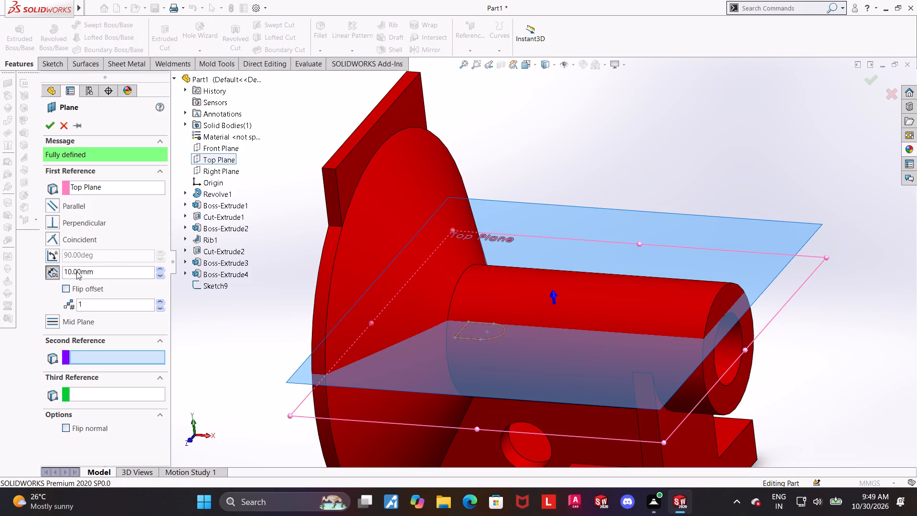
pyautogui.moveTo(104, 272); pyautogui.dragTo(0, 261)
pyautogui.write('22')
pyautogui.press('Return')
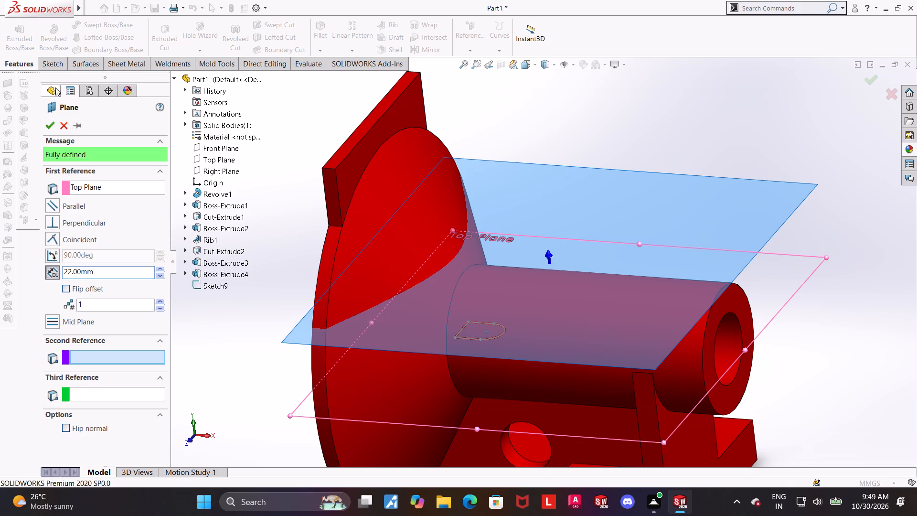
pyautogui.click(52, 123)
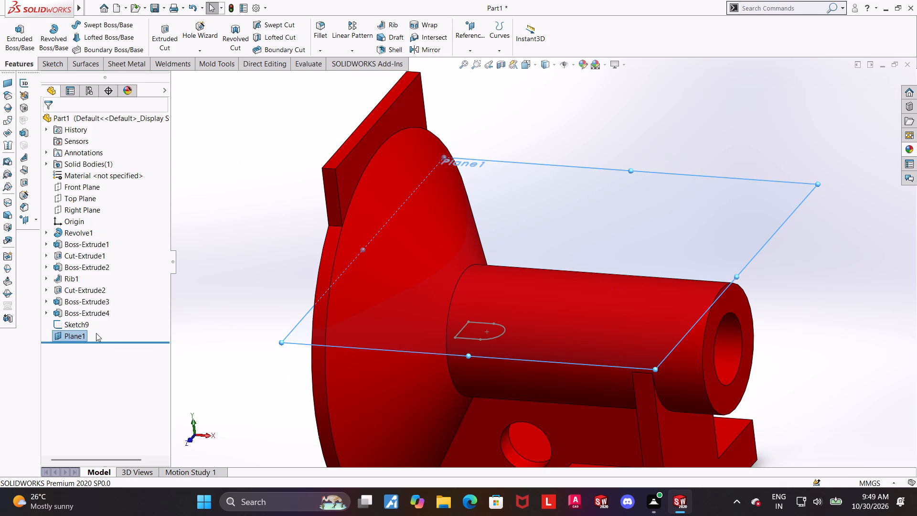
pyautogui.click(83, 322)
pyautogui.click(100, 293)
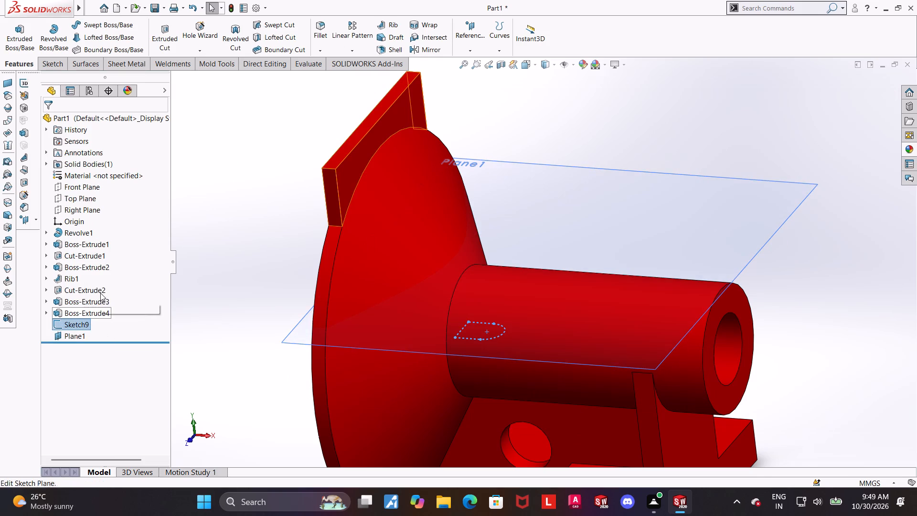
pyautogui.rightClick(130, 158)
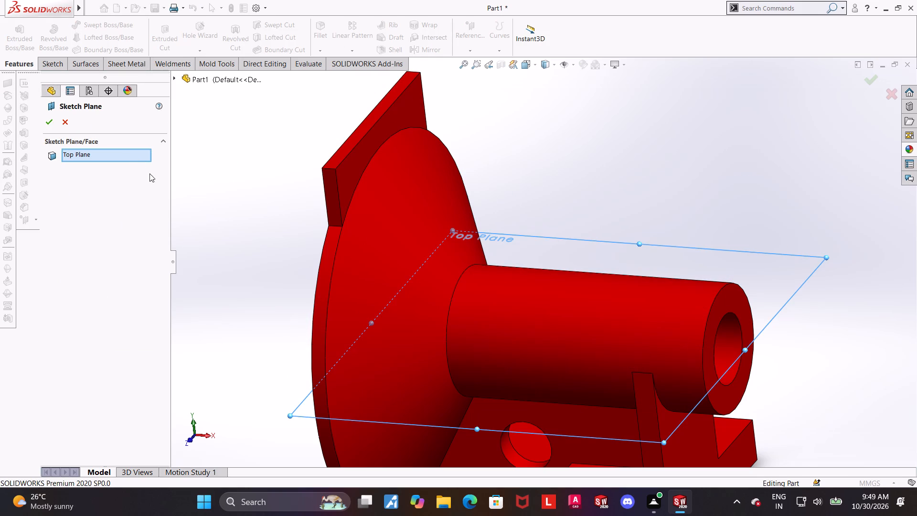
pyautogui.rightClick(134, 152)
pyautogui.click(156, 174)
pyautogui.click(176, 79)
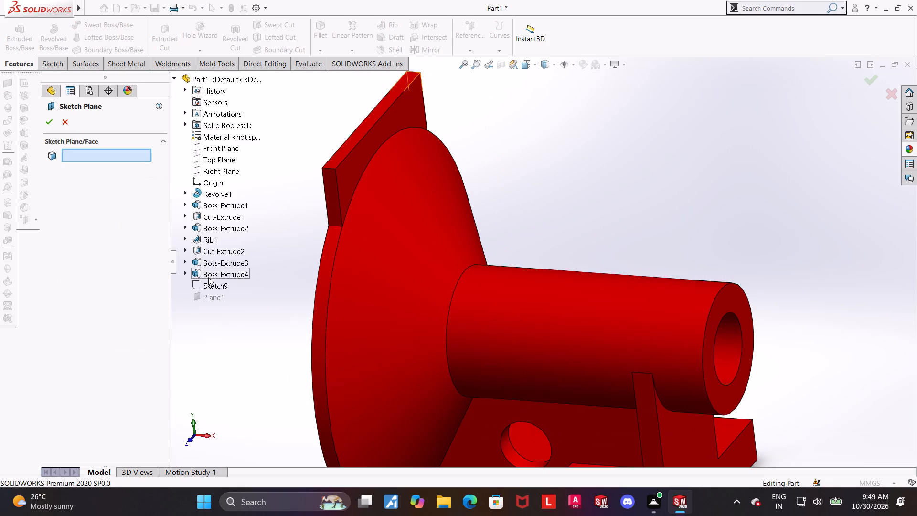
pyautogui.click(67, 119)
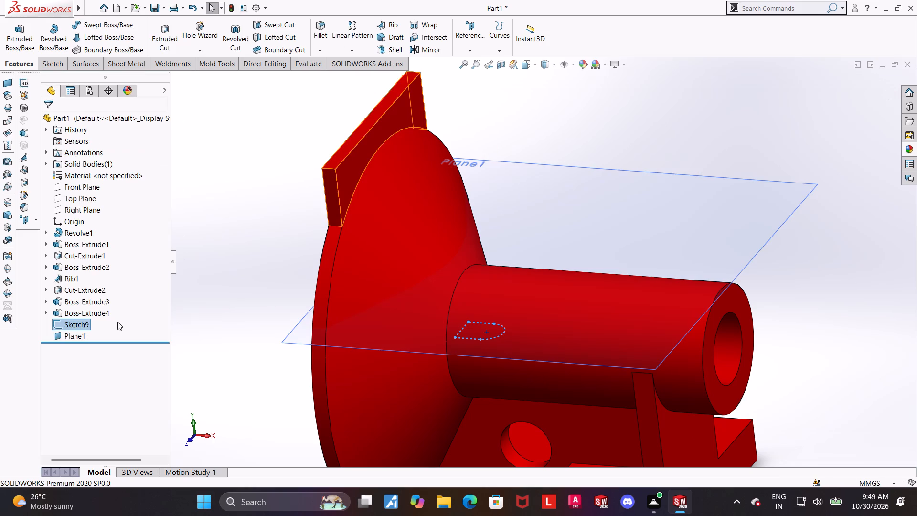
# Delete the leftover round-ended boss profile sketch, Sketch9.
pyautogui.rightClick(58, 324)
pyautogui.click(84, 374)
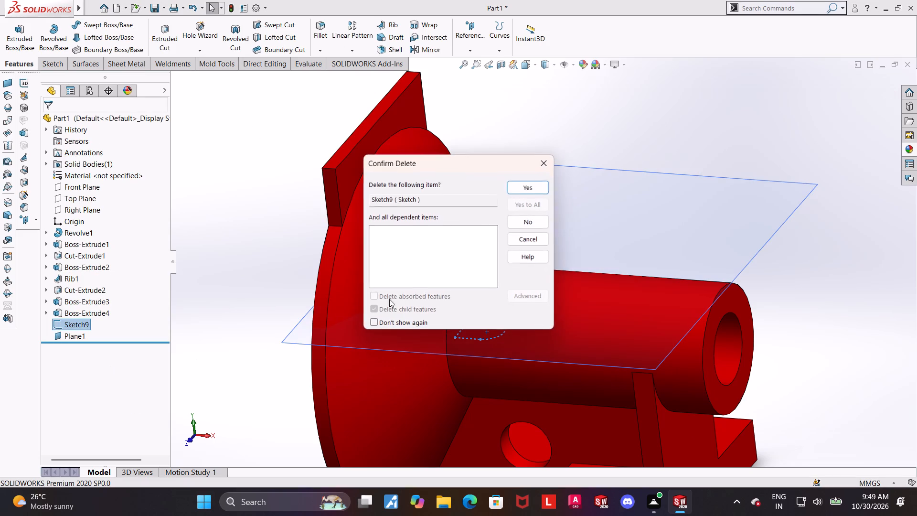
pyautogui.click(523, 188)
# On the new offset plane, sketch a circle of about 5.07 mm radius on the hub axis, centred about 16.7 mm from the origin.
pyautogui.click(610, 203)
pyautogui.click(656, 180)
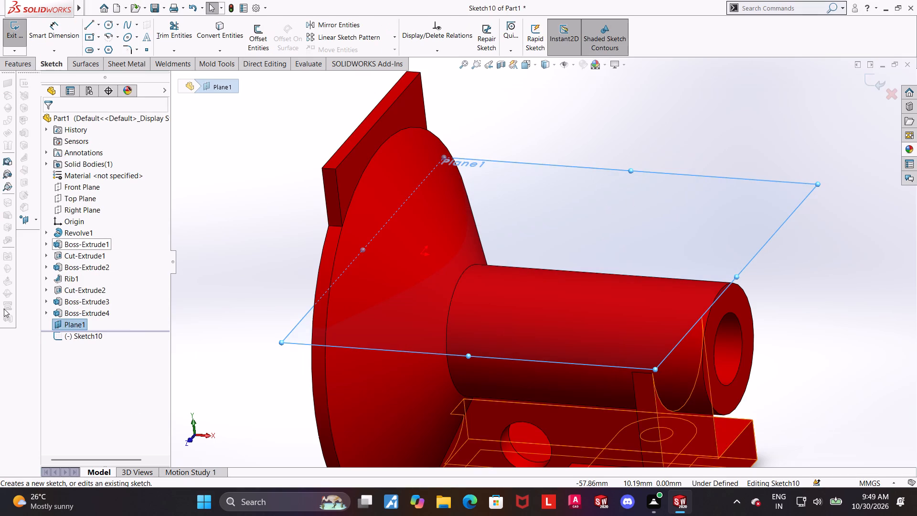
pyautogui.click(103, 337)
pyautogui.click(125, 325)
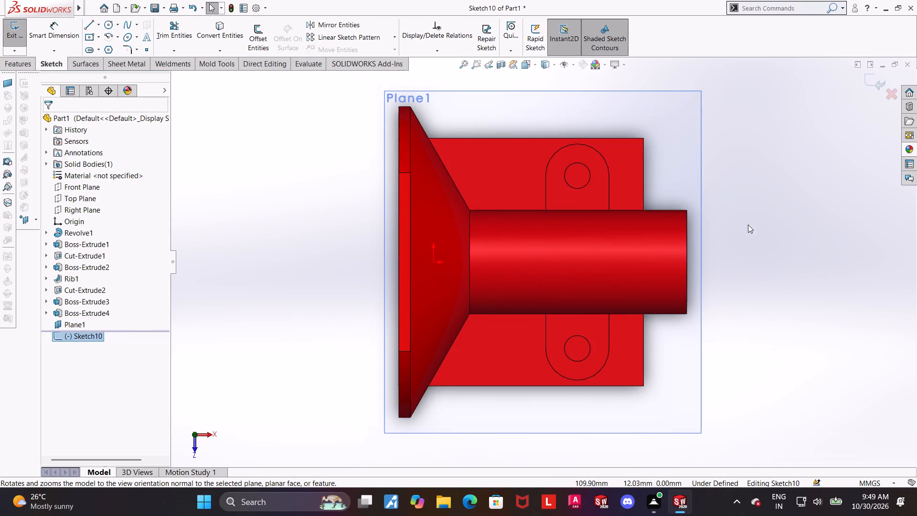
pyautogui.scroll(-2, 740, 224)
pyautogui.scroll(2, 452, 244)
pyautogui.scroll(-1, 353, 252)
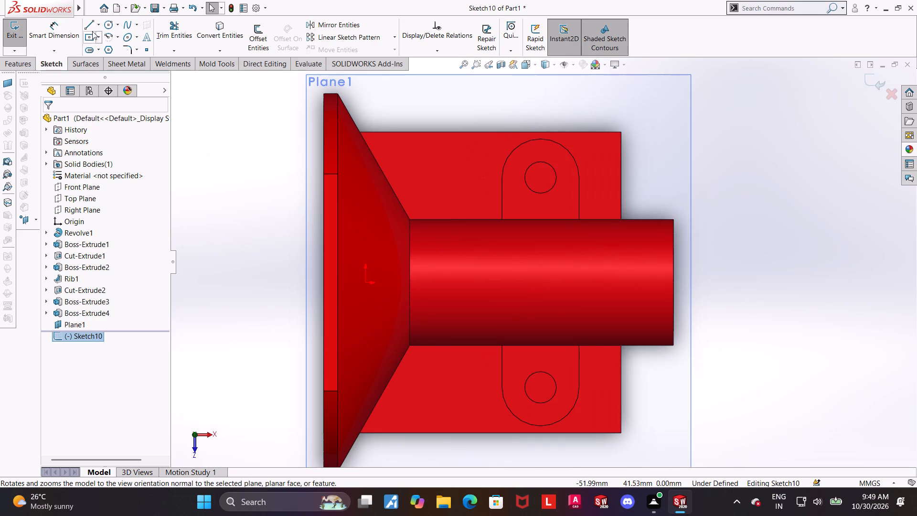
pyautogui.click(112, 21)
pyautogui.scroll(-1, 507, 294)
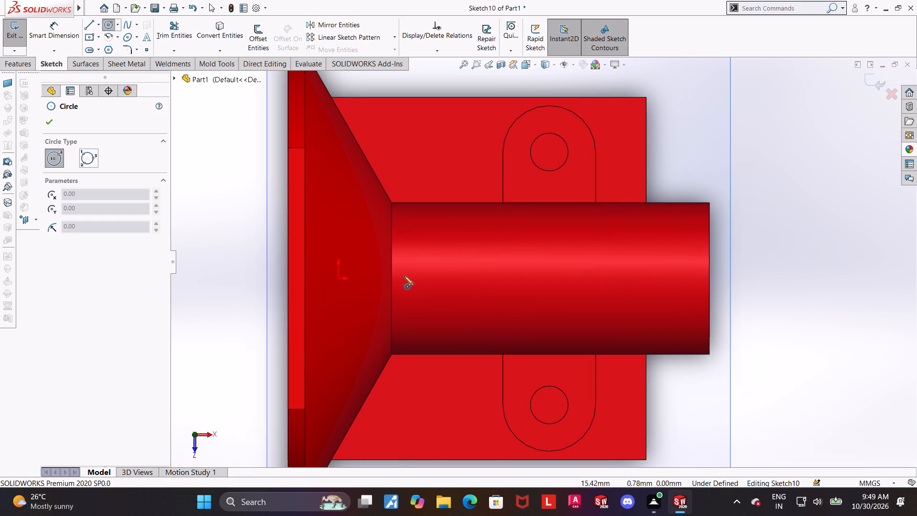
pyautogui.click(409, 276)
pyautogui.click(427, 268)
pyautogui.press('Escape')
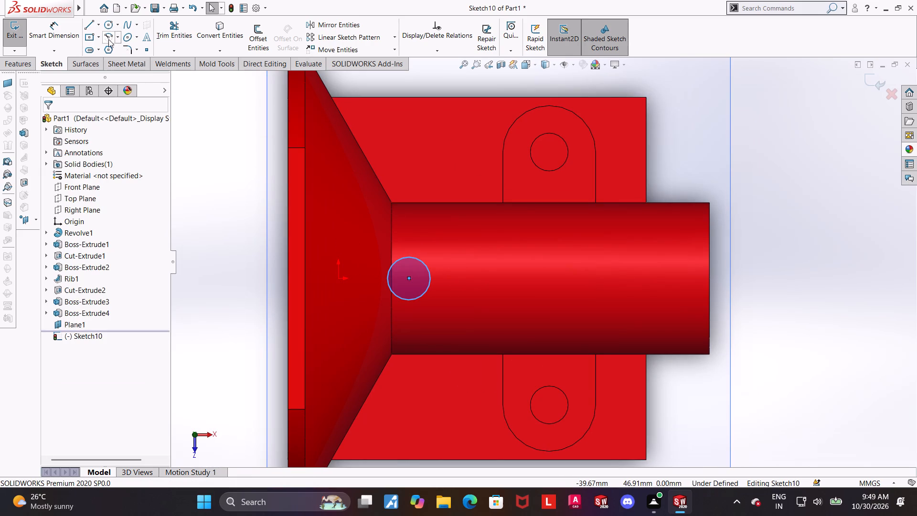
# Draw three connected lines around the circle's flange side, with two tangent sides about 7.7 mm long joined by a vertical end line.
pyautogui.click(96, 31)
pyautogui.click(107, 42)
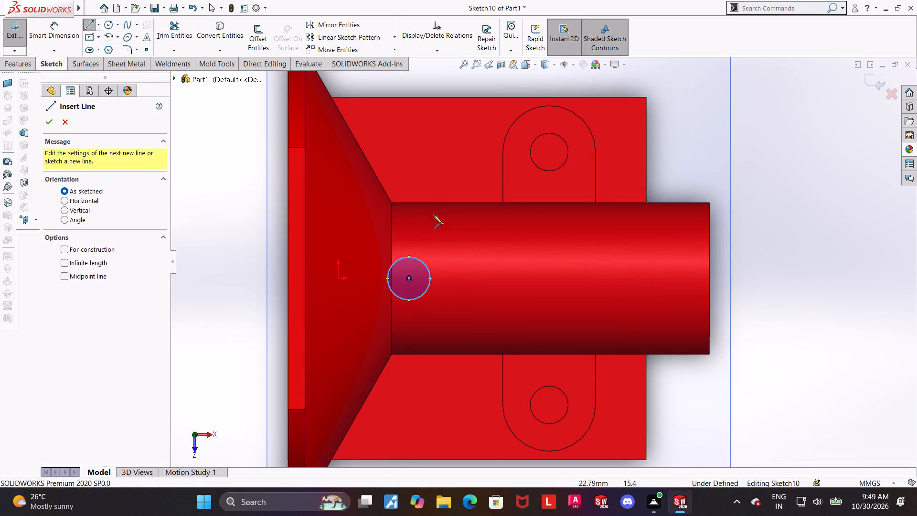
pyautogui.click(409, 258)
pyautogui.click(376, 257)
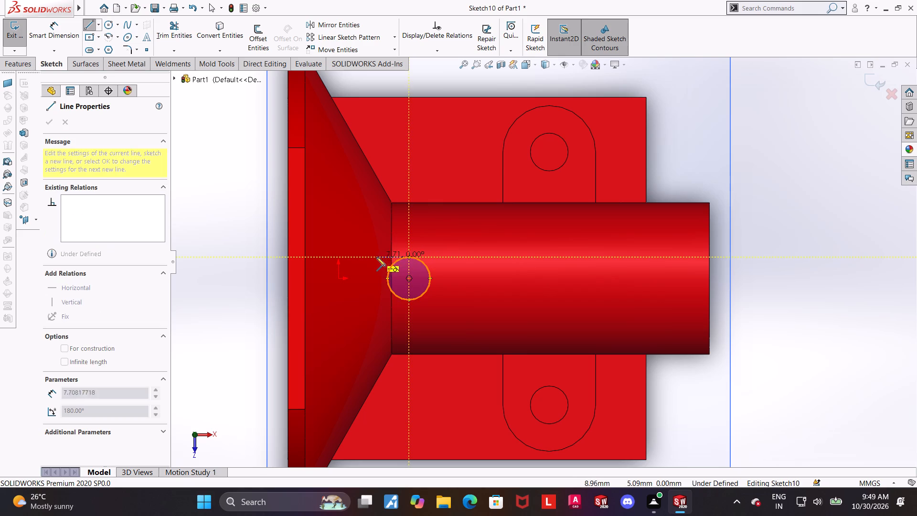
pyautogui.click(376, 300)
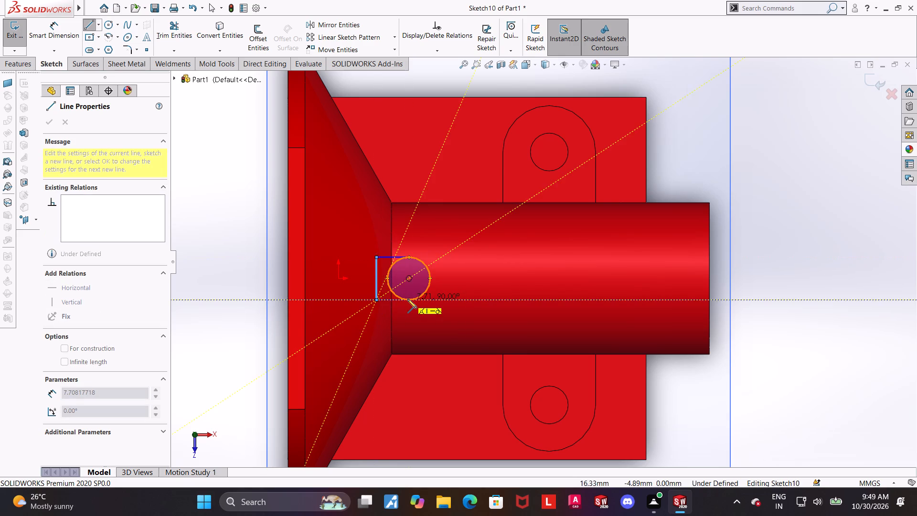
pyautogui.click(407, 299)
pyautogui.press('Escape')
# Trim away the circle's inner half on the flange side to leave a closed, round-ended profile.
pyautogui.scroll(-3, 440, 295)
pyautogui.click(168, 25)
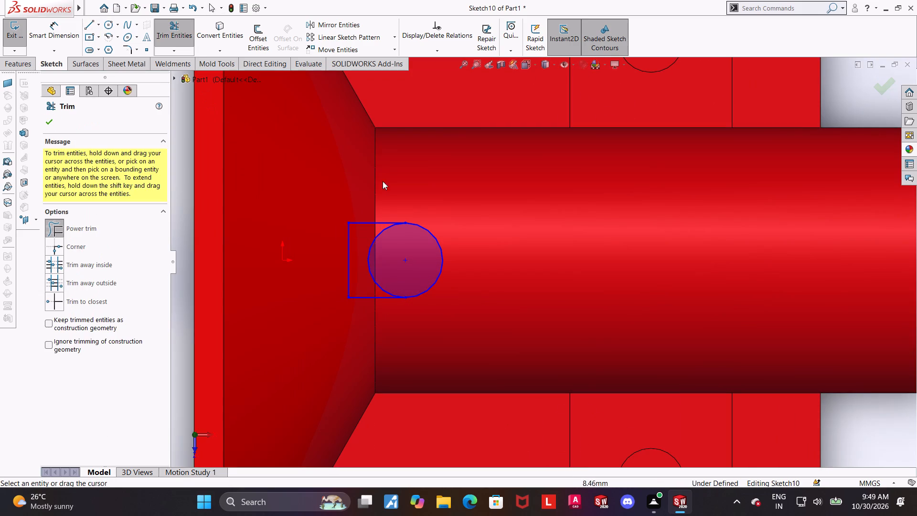
pyautogui.moveTo(384, 272); pyautogui.dragTo(363, 271)
pyautogui.scroll(3, 376, 277)
pyautogui.press('Escape')
# Dimension the profile's rounded end and set its radius to 5 mm.
pyautogui.scroll(-1, 705, 309)
pyautogui.scroll(-1, 398, 260)
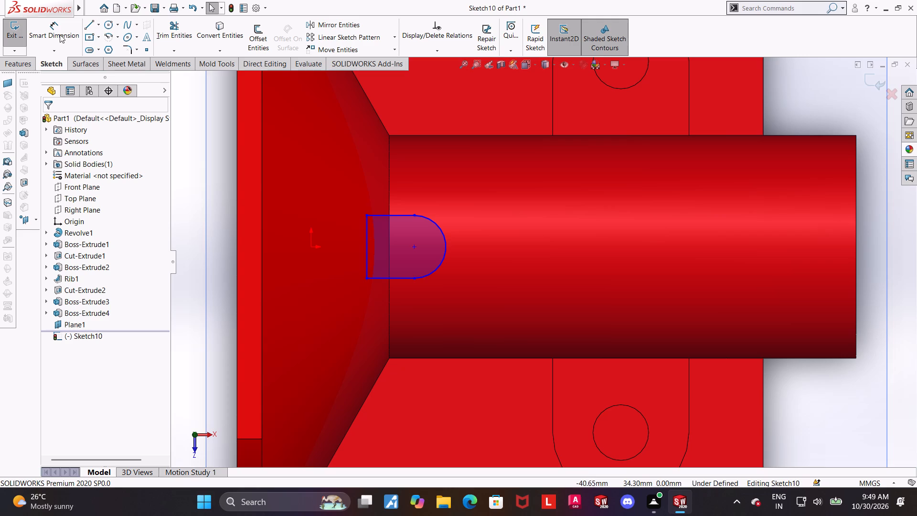
pyautogui.click(60, 34)
pyautogui.click(57, 29)
pyautogui.click(446, 256)
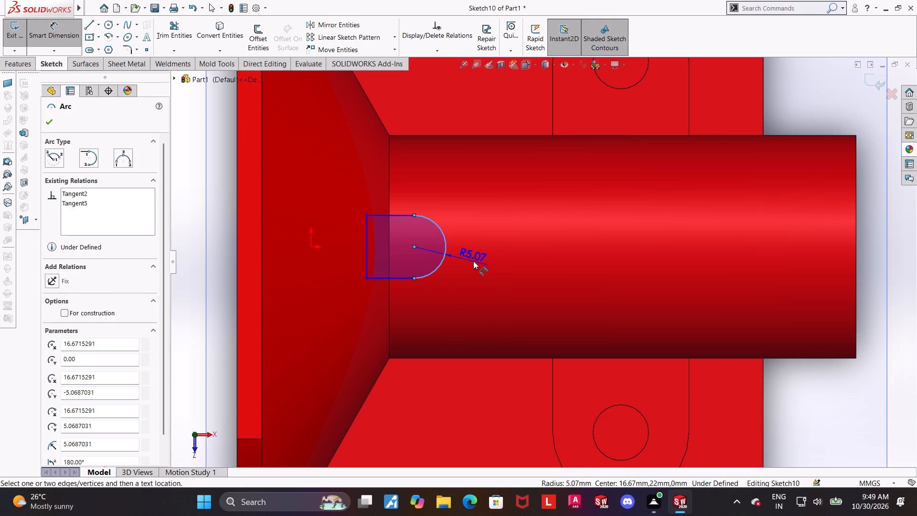
pyautogui.click(477, 265)
pyautogui.press('5')
pyautogui.press('Return')
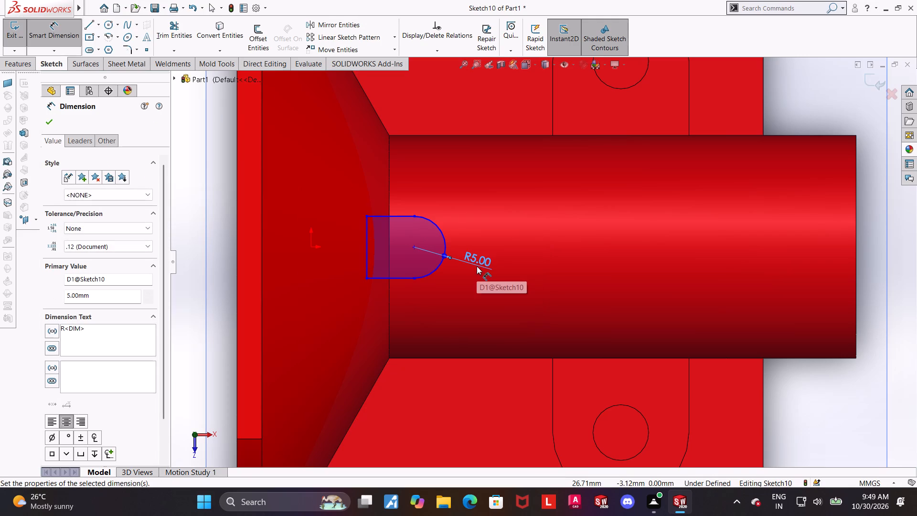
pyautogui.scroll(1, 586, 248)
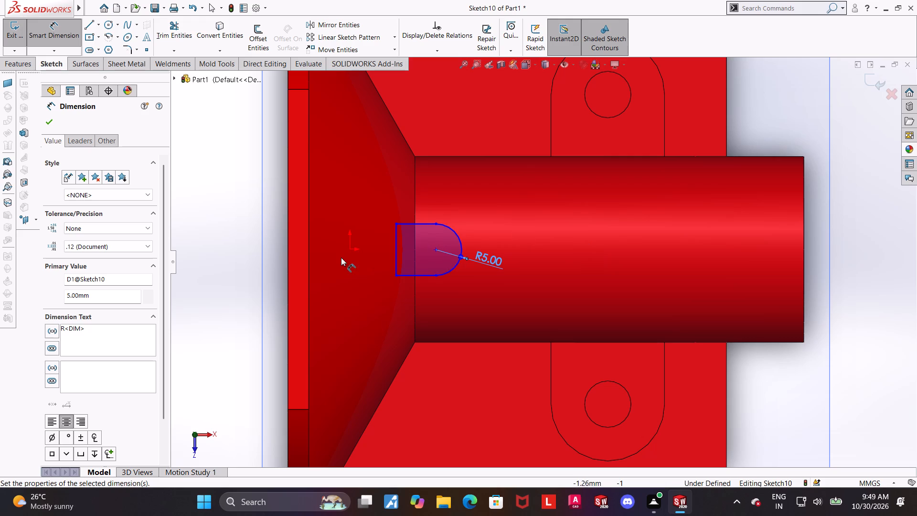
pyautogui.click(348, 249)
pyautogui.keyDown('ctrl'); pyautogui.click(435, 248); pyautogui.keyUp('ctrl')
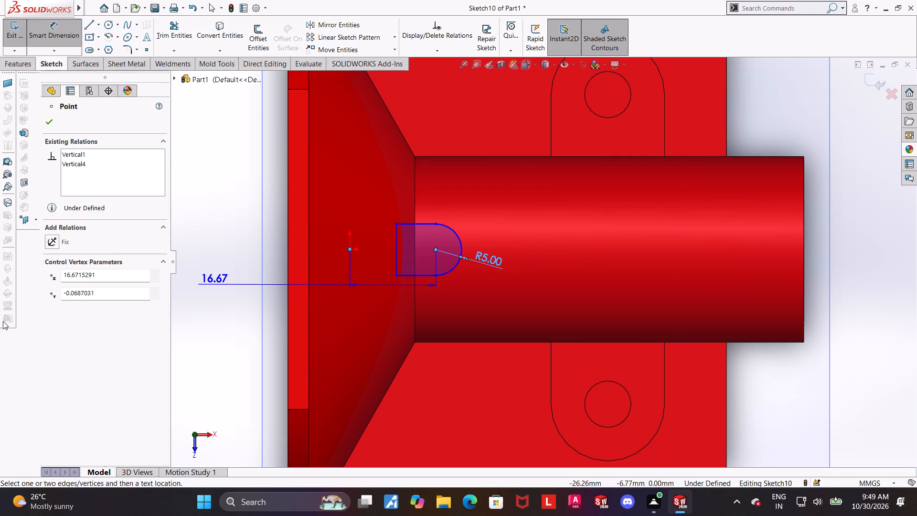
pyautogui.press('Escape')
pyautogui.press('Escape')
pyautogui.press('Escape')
# Add a horizontal relation between the arc's centre point and the origin.
pyautogui.click(437, 251)
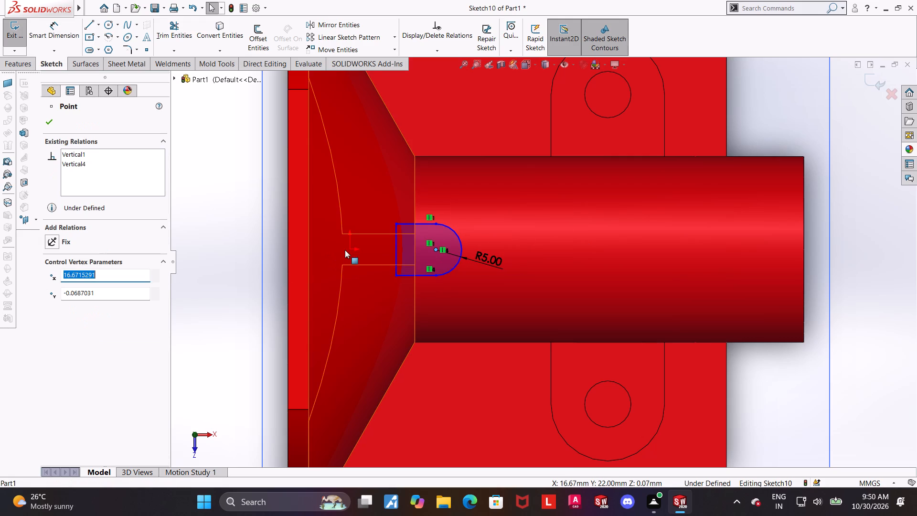
pyautogui.keyDown('ctrl'); pyautogui.click(350, 250); pyautogui.keyUp('ctrl')
pyautogui.click(57, 296)
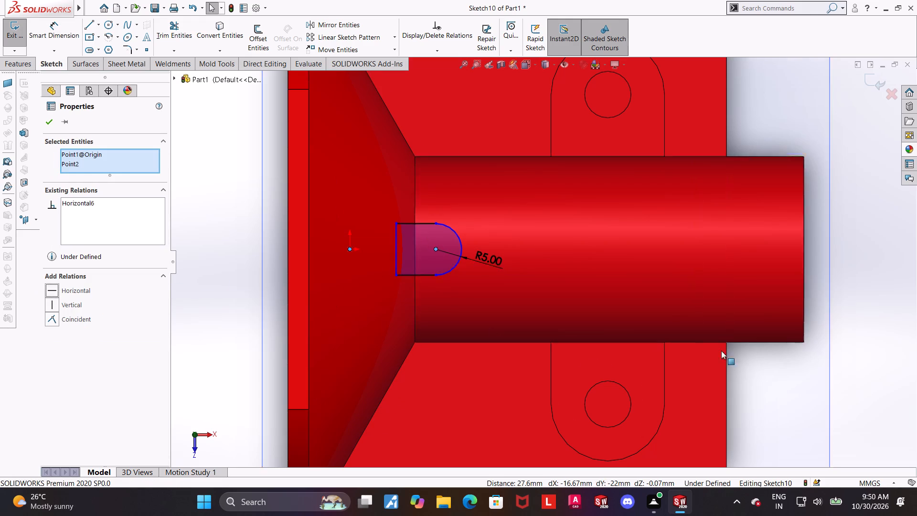
pyautogui.scroll(4, 731, 353)
pyautogui.click(801, 352)
# Dimension the arc centre from the flange's outer face edge and set the distance to 29 mm.
pyautogui.scroll(-1, 507, 273)
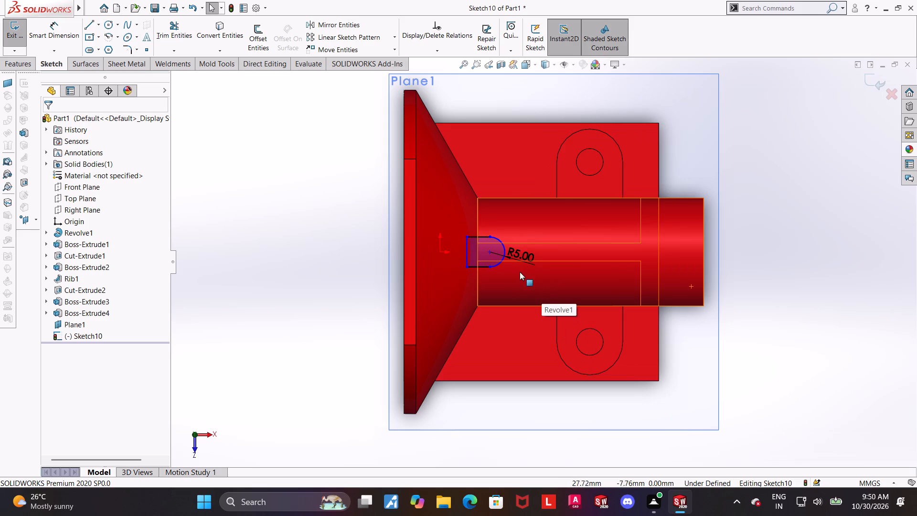
pyautogui.scroll(2, 513, 276)
pyautogui.scroll(-2, 597, 293)
pyautogui.click(60, 29)
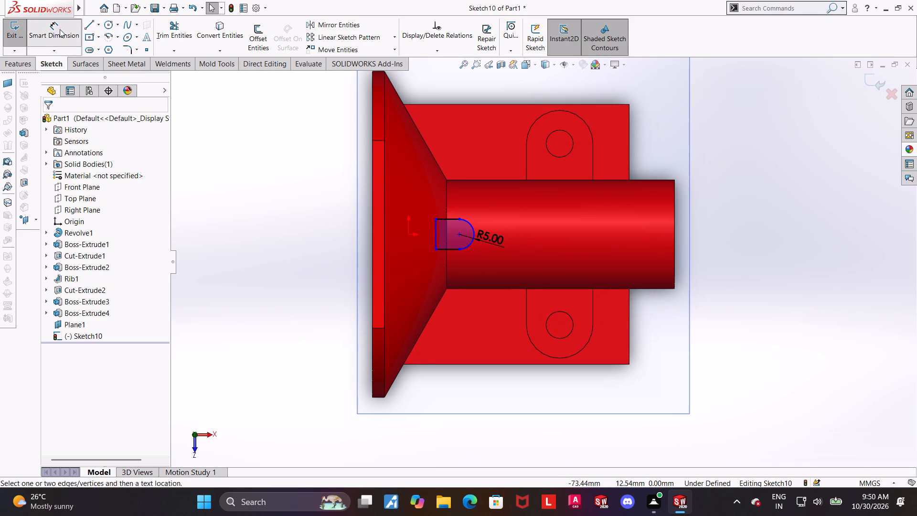
pyautogui.scroll(1, 653, 300)
pyautogui.scroll(-1, 626, 354)
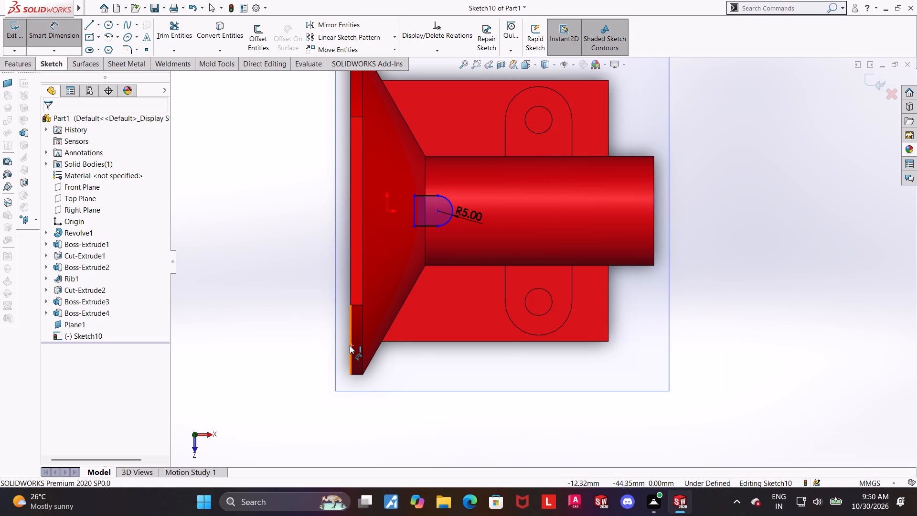
pyautogui.click(350, 344)
pyautogui.click(438, 208)
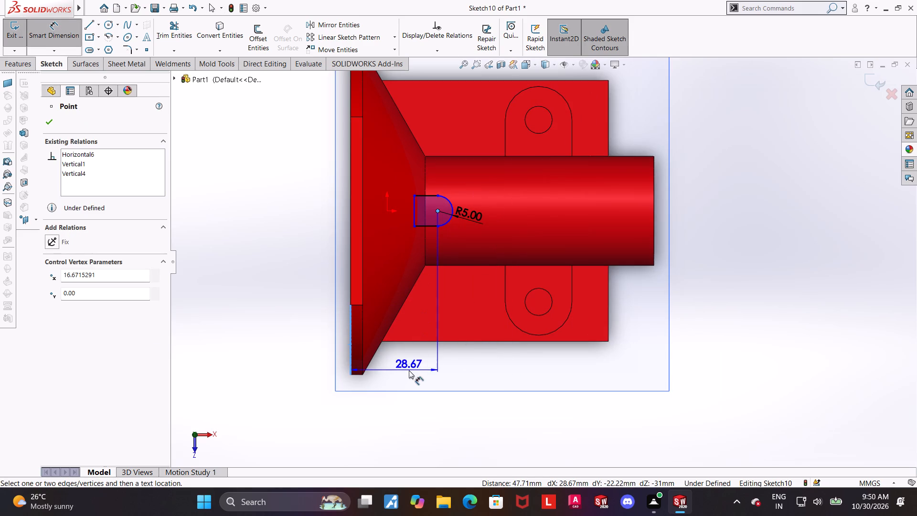
pyautogui.click(405, 395)
pyautogui.write('29')
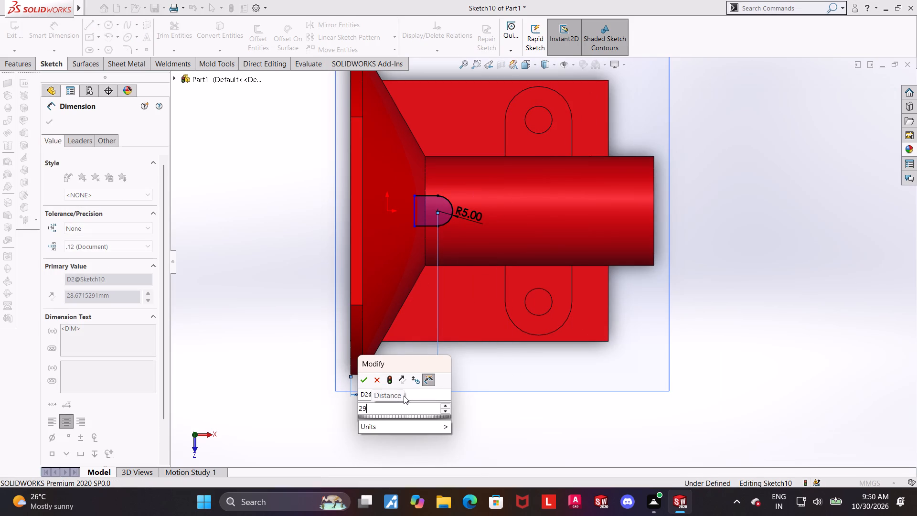
pyautogui.press('Return')
pyautogui.press('Escape')
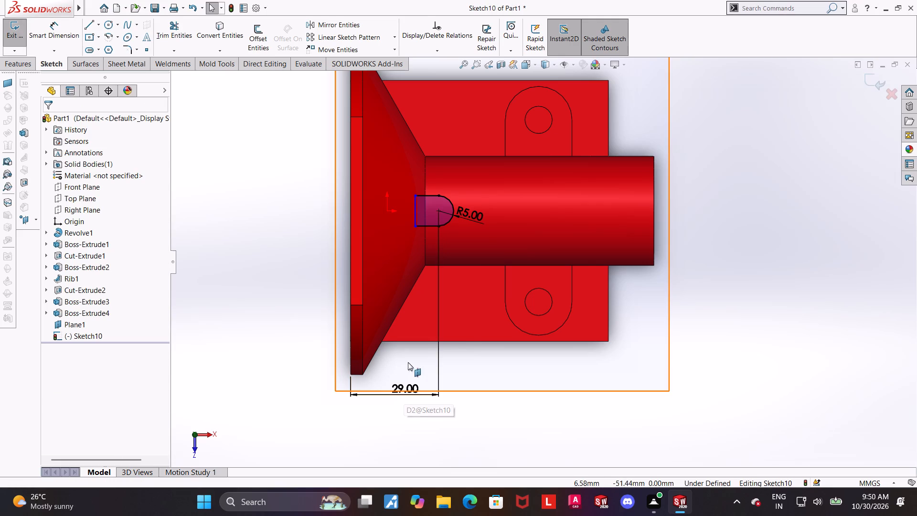
# Set a 3 mm distance between the profile's straight end line and the edge where the cone meets the cylindrical hub.
pyautogui.scroll(-4, 474, 168)
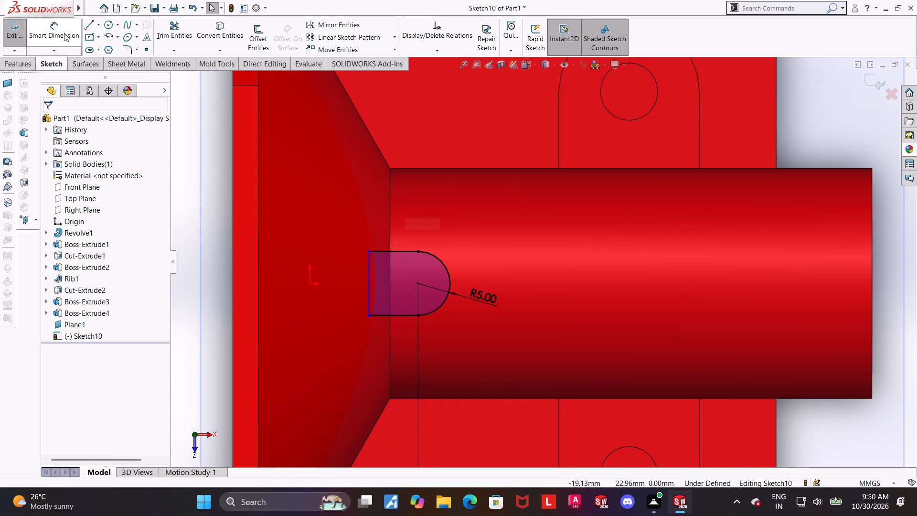
pyautogui.click(64, 32)
pyautogui.scroll(-1, 392, 266)
pyautogui.click(397, 283)
pyautogui.click(371, 283)
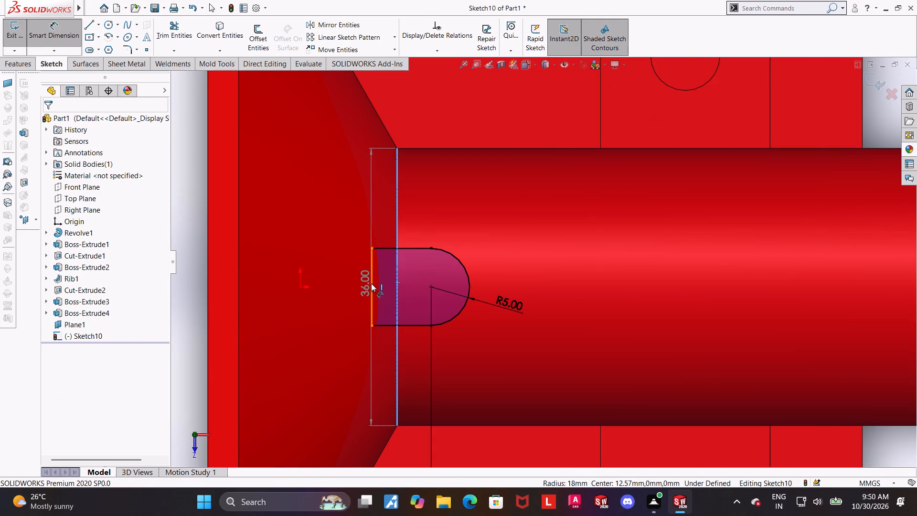
pyautogui.click(381, 197)
pyautogui.press('3')
pyautogui.press('Return')
pyautogui.press('Escape')
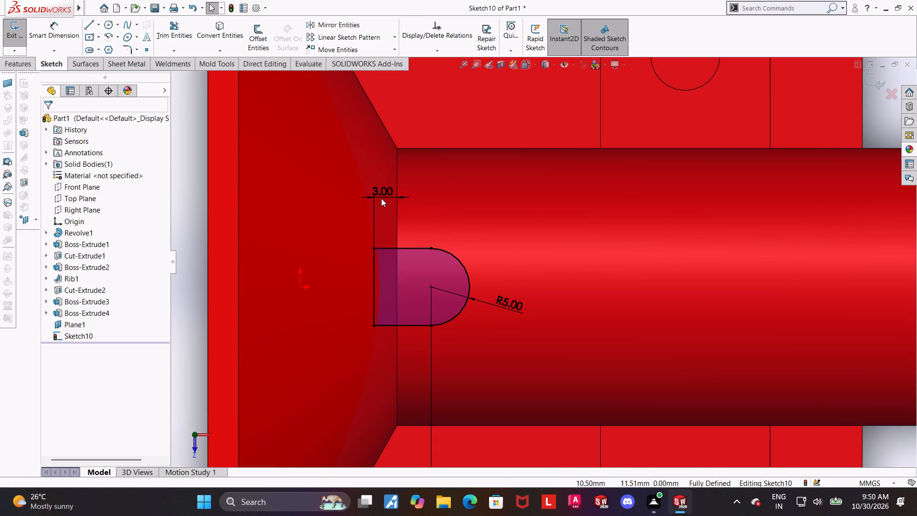
pyautogui.press('Escape')
# Examine the dimensioned profile's position relative to the flange and hub, from above and at an angle.
pyautogui.scroll(2, 418, 208)
pyautogui.scroll(2, 590, 209)
pyautogui.scroll(2, 763, 295)
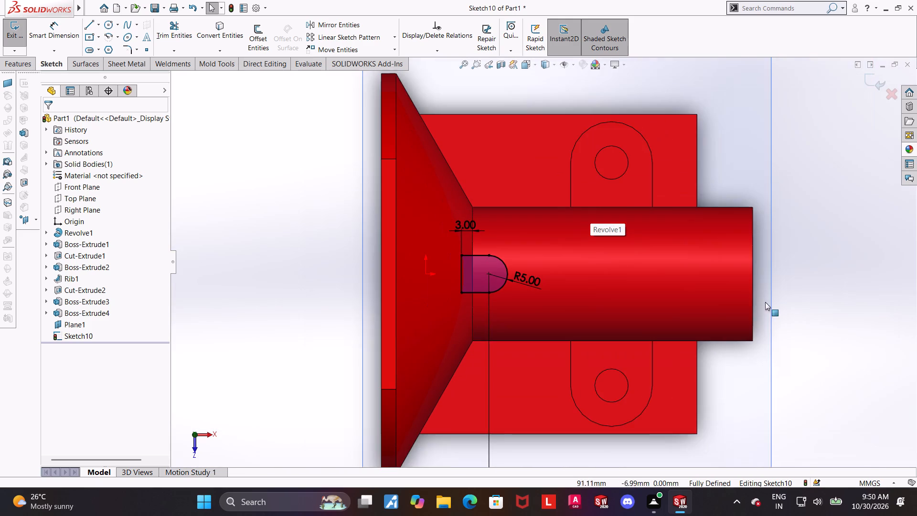
pyautogui.scroll(2, 684, 308)
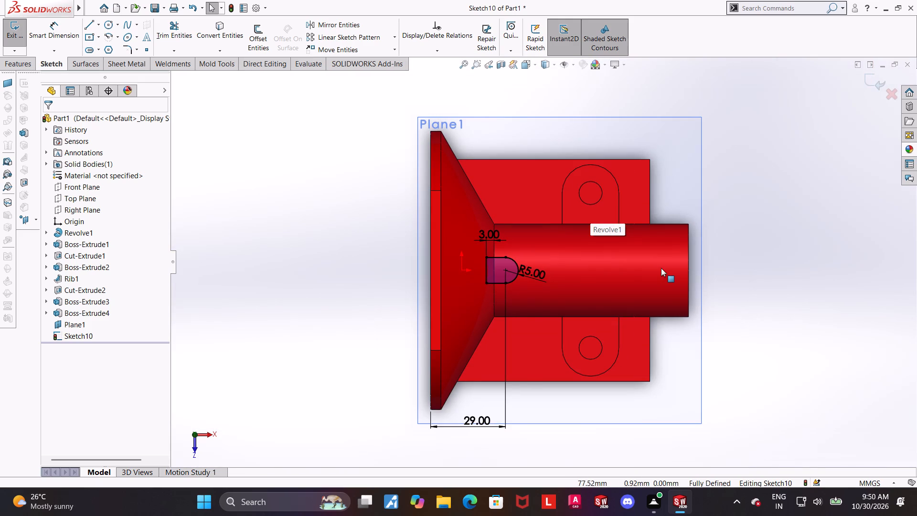
pyautogui.scroll(1, 550, 277)
pyautogui.scroll(-2, 599, 384)
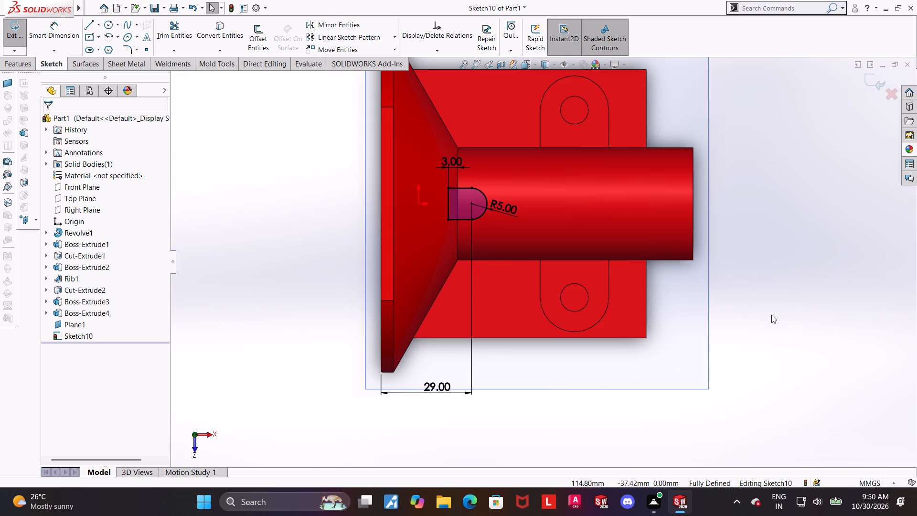
pyautogui.scroll(-1, 761, 310)
pyautogui.scroll(1, 750, 308)
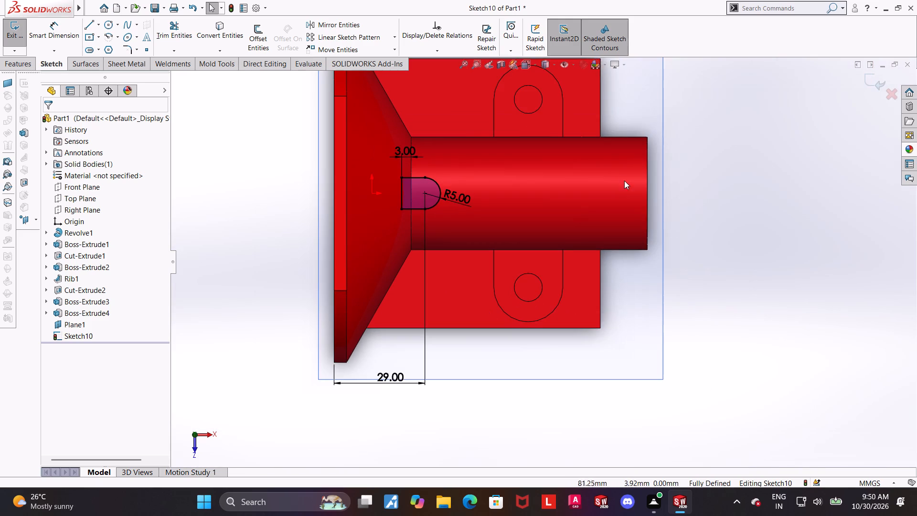
pyautogui.scroll(-1, 567, 192)
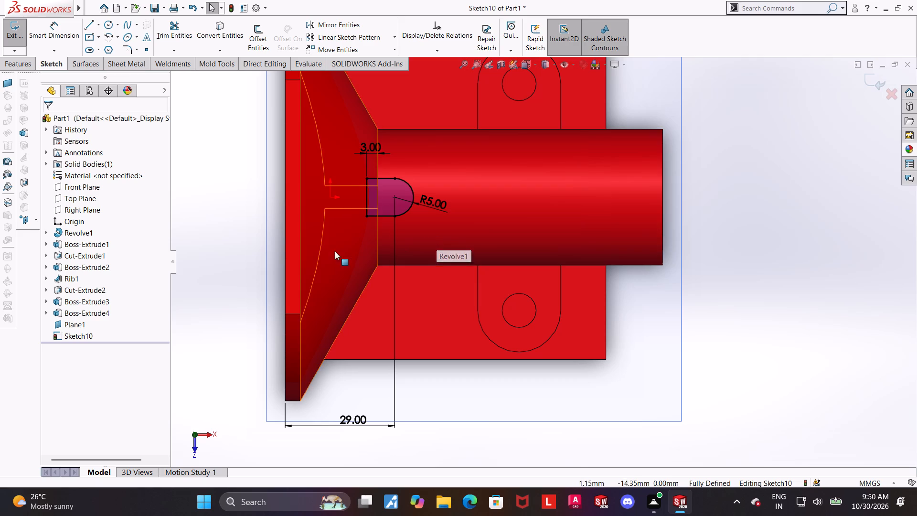
pyautogui.moveTo(535, 370); pyautogui.dragTo(518, 315, button='middle')
pyautogui.scroll(6, 519, 315)
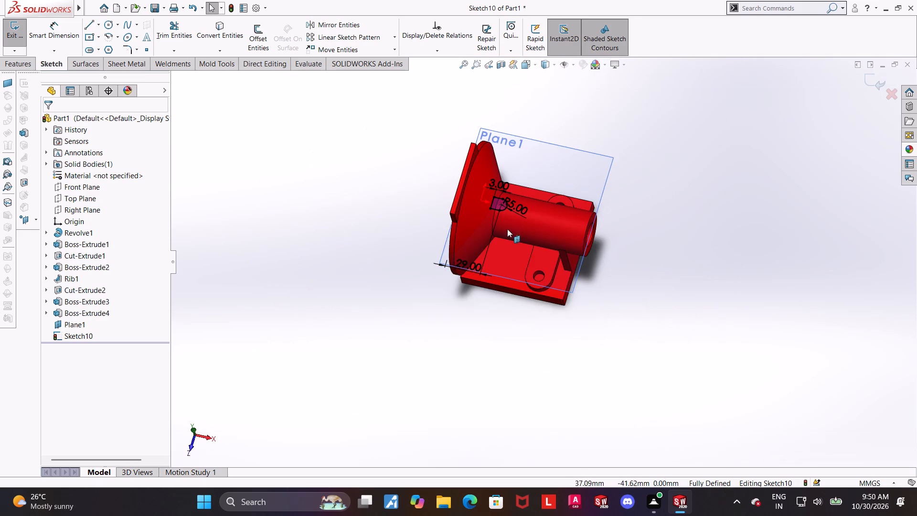
pyautogui.scroll(-4, 506, 213)
pyautogui.moveTo(715, 259); pyautogui.dragTo(719, 209, button='middle')
pyautogui.scroll(-1, 718, 209)
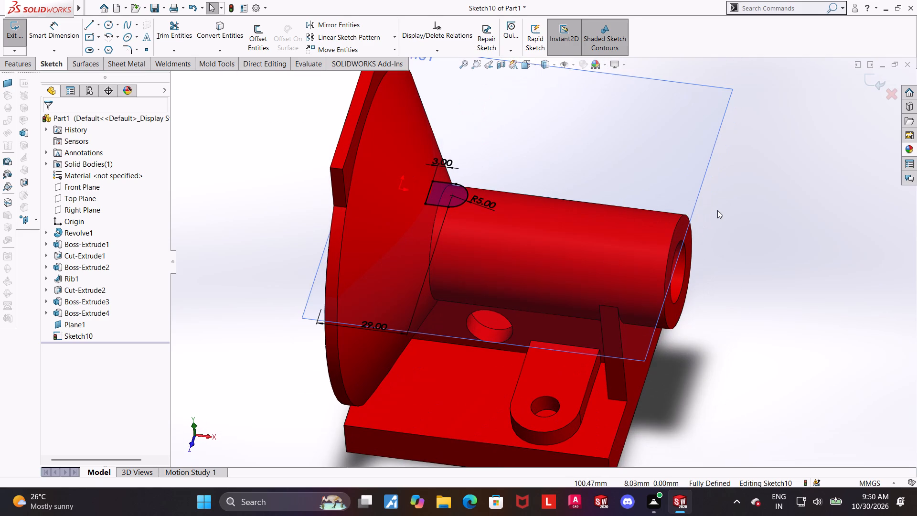
pyautogui.scroll(2, 717, 210)
pyautogui.scroll(-2, 710, 204)
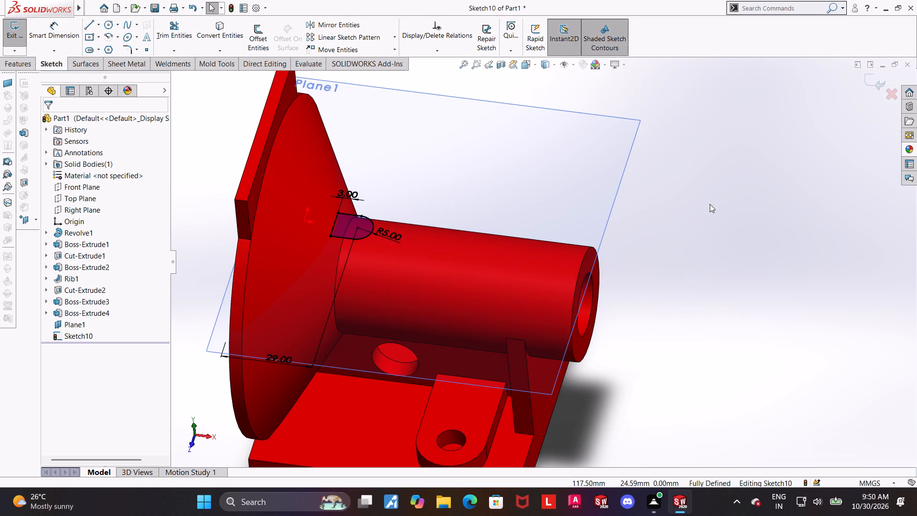
pyautogui.moveTo(403, 334); pyautogui.dragTo(404, 346, button='middle')
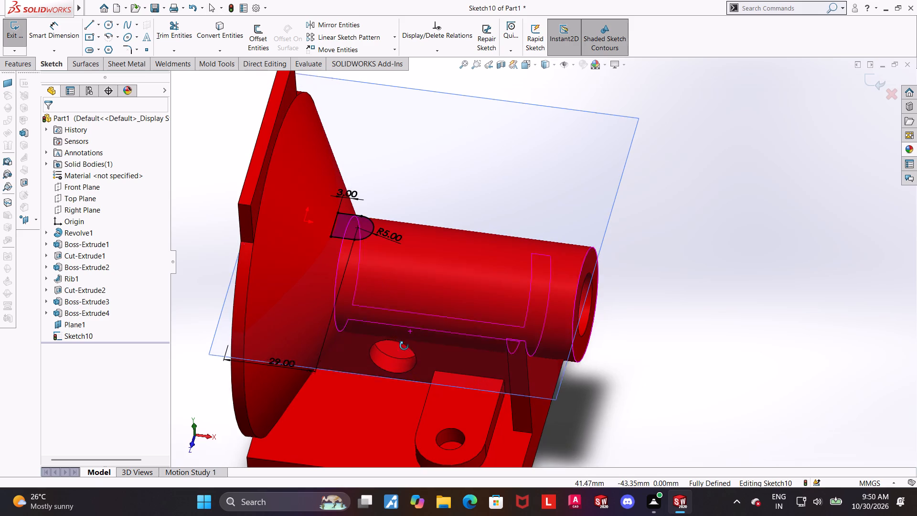
pyautogui.moveTo(404, 346); pyautogui.dragTo(403, 347, button='middle')
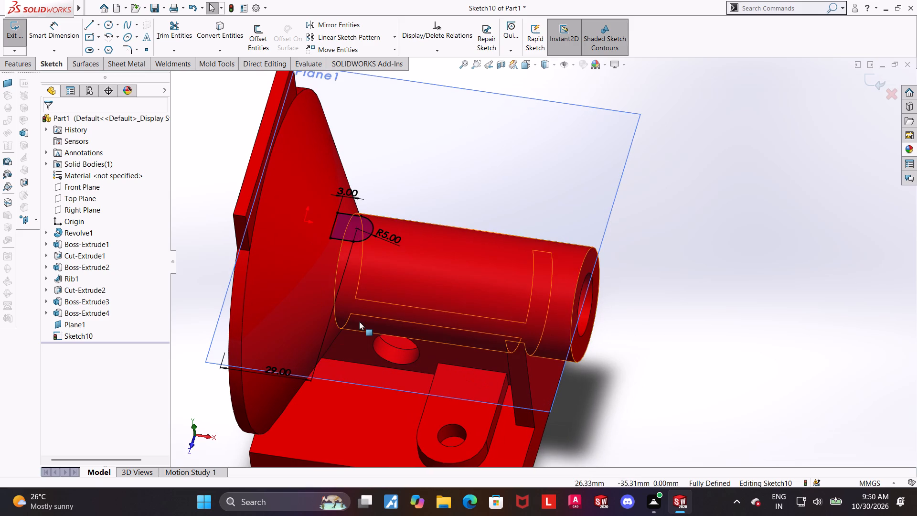
pyautogui.moveTo(363, 340); pyautogui.dragTo(369, 398, button='middle')
pyautogui.click(521, 61)
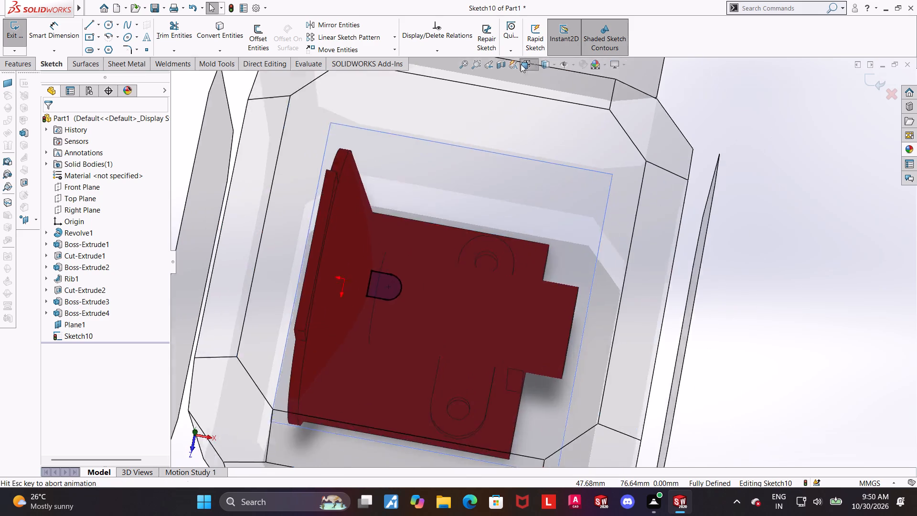
pyautogui.click(393, 355)
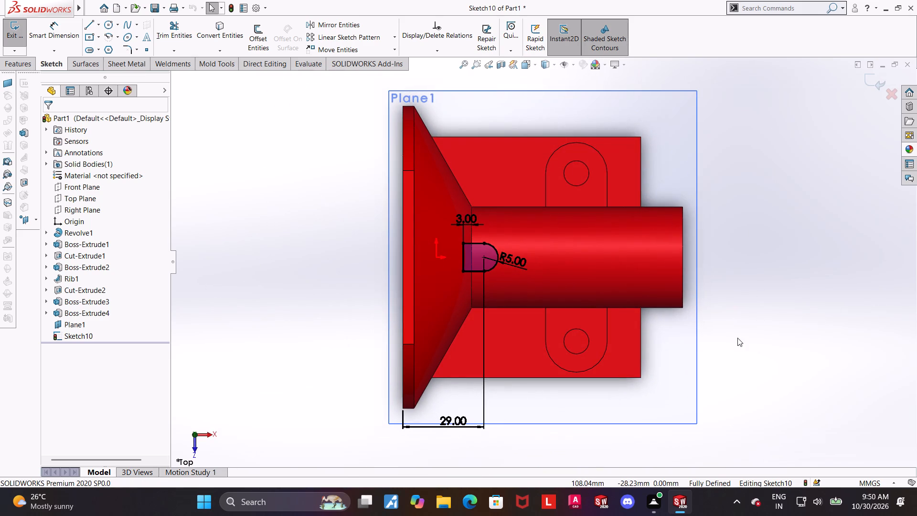
pyautogui.scroll(2, 727, 345)
pyautogui.scroll(-2, 662, 371)
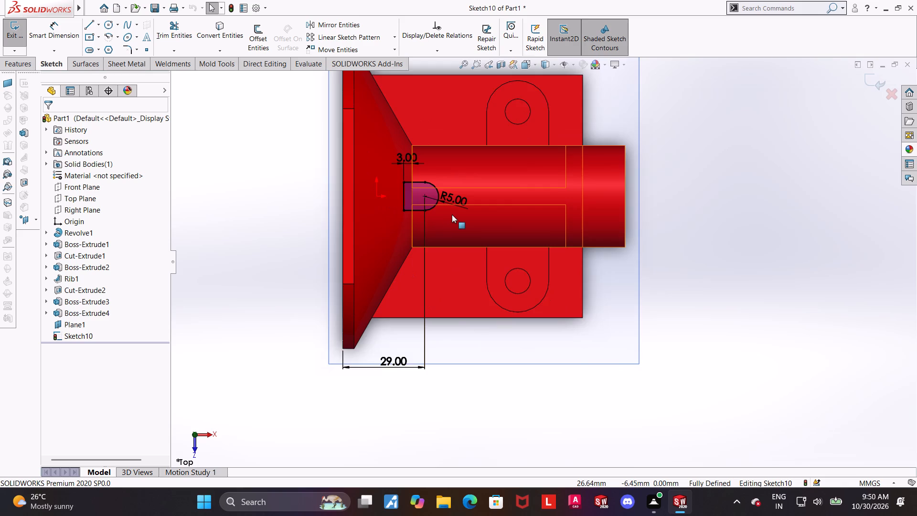
pyautogui.scroll(-1, 452, 213)
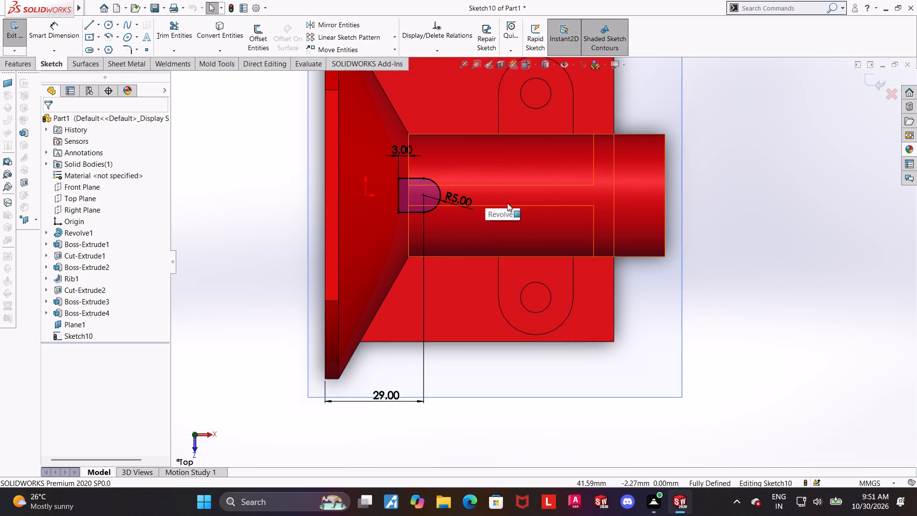
pyautogui.scroll(-1, 507, 203)
pyautogui.scroll(1, 507, 203)
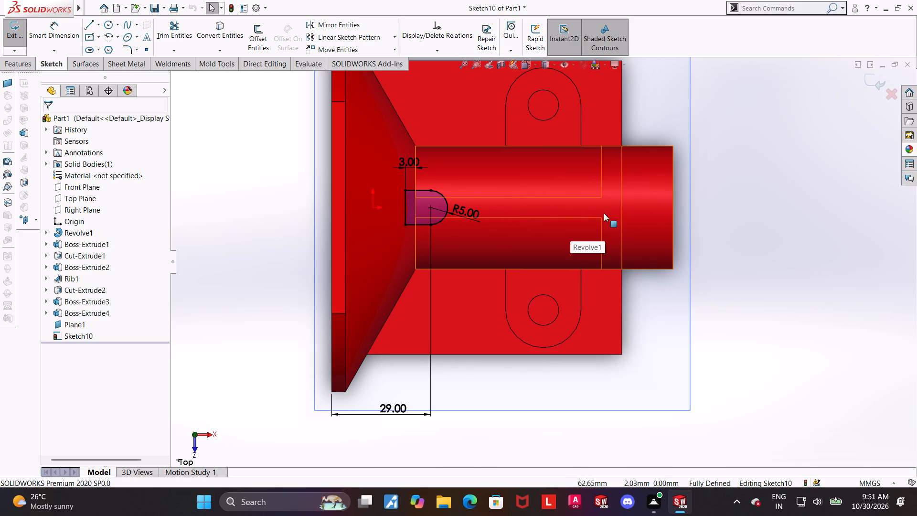
# Close the profile sketch and extrude it in the reversed direction up to the hub's cylindrical surface, merging the result.
pyautogui.click(869, 78)
pyautogui.moveTo(756, 406); pyautogui.dragTo(751, 234, button='middle')
pyautogui.scroll(2, 748, 232)
pyautogui.scroll(-3, 597, 127)
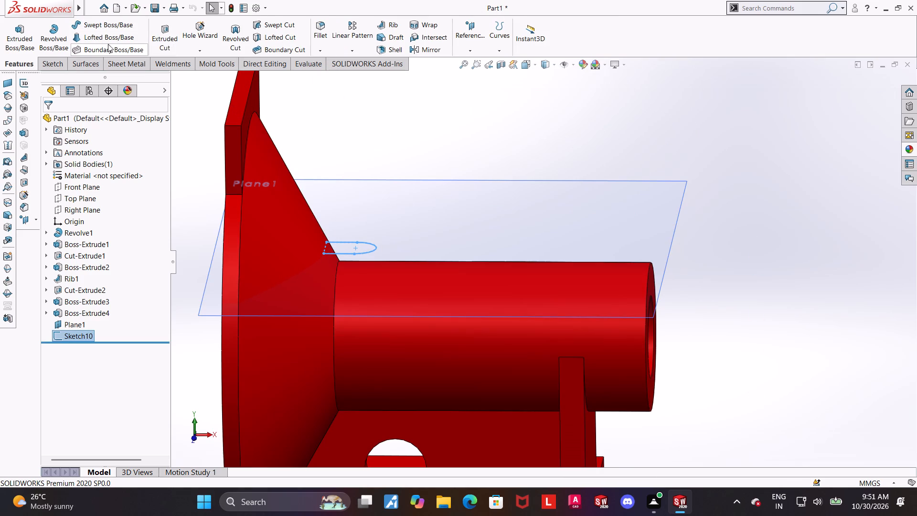
pyautogui.click(11, 39)
pyautogui.click(56, 188)
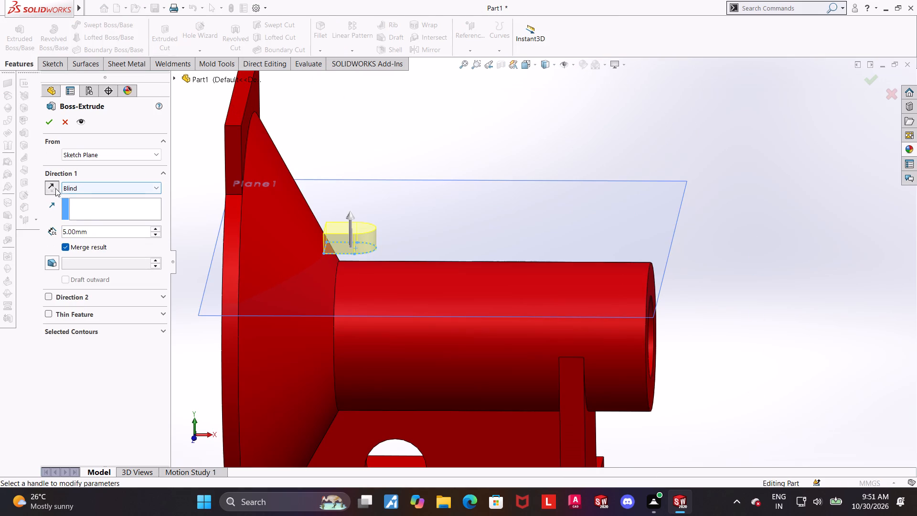
pyautogui.click(73, 188)
pyautogui.click(98, 230)
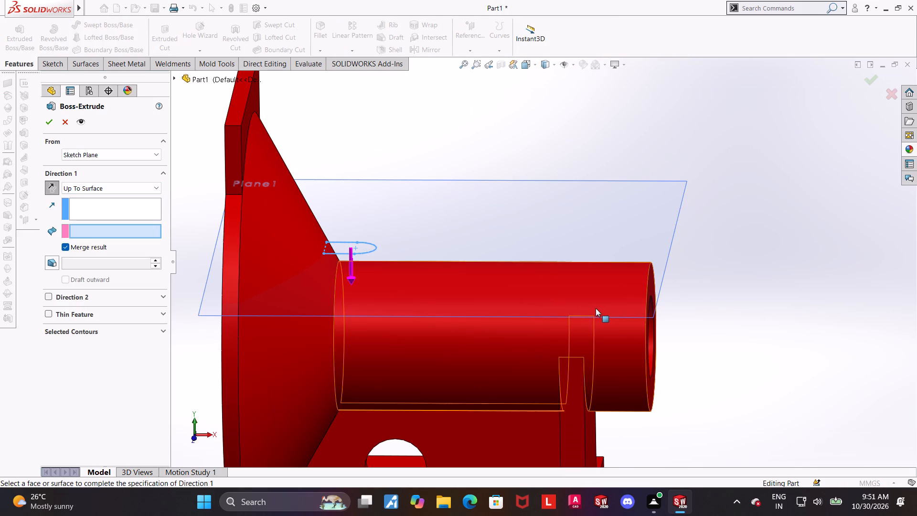
pyautogui.click(596, 308)
pyautogui.click(47, 128)
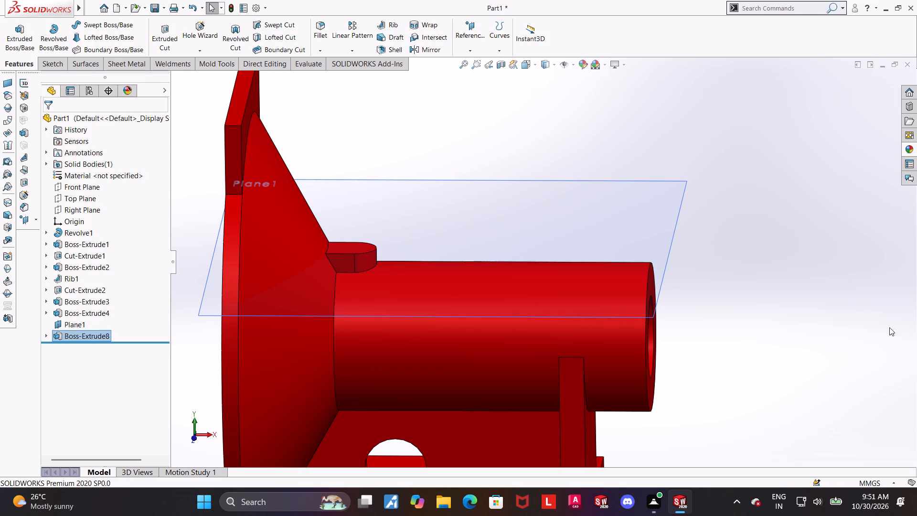
# Hide the offset reference plane above the hub.
pyautogui.click(783, 251)
pyautogui.rightClick(544, 192)
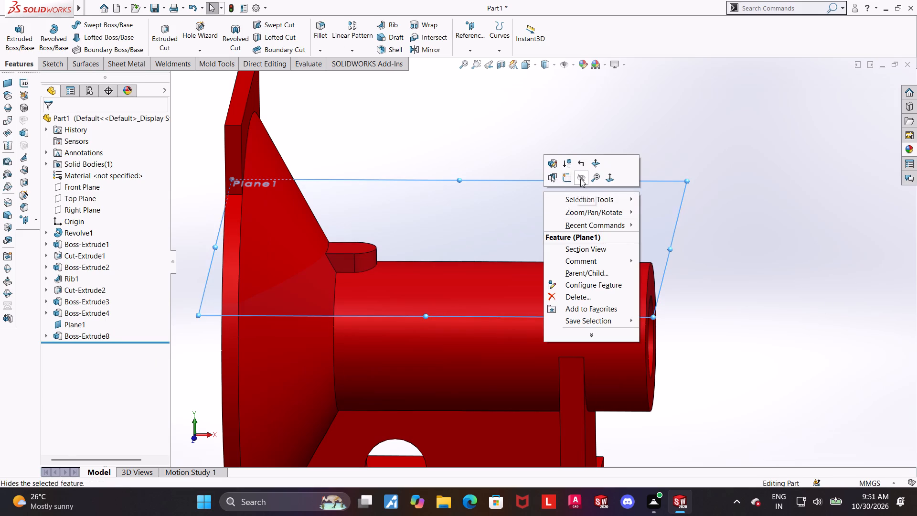
pyautogui.click(580, 179)
# Measure the round-ended boss's height from its lower straight and curved edges to its top face.
pyautogui.moveTo(612, 204); pyautogui.dragTo(618, 220, button='middle')
pyautogui.scroll(-3, 324, 246)
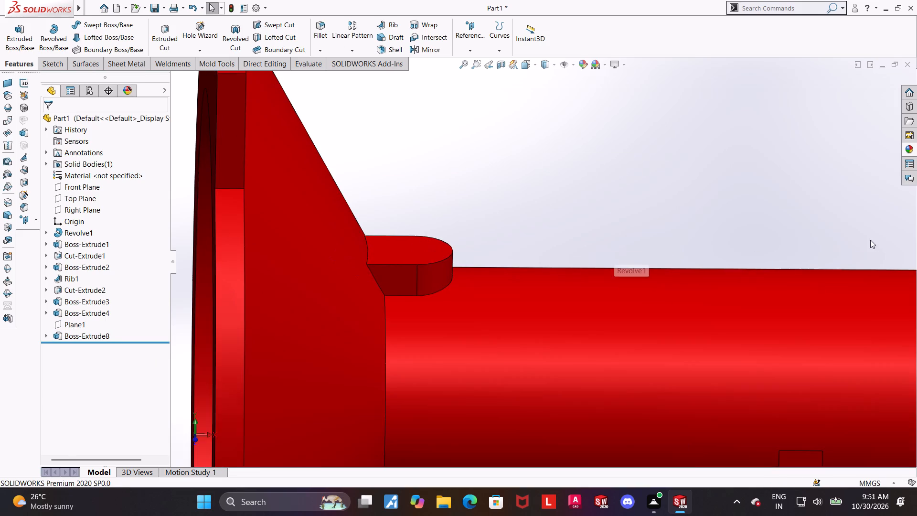
pyautogui.moveTo(864, 243); pyautogui.dragTo(855, 247, button='middle')
pyautogui.scroll(-2, 586, 157)
pyautogui.click(316, 71)
pyautogui.click(308, 69)
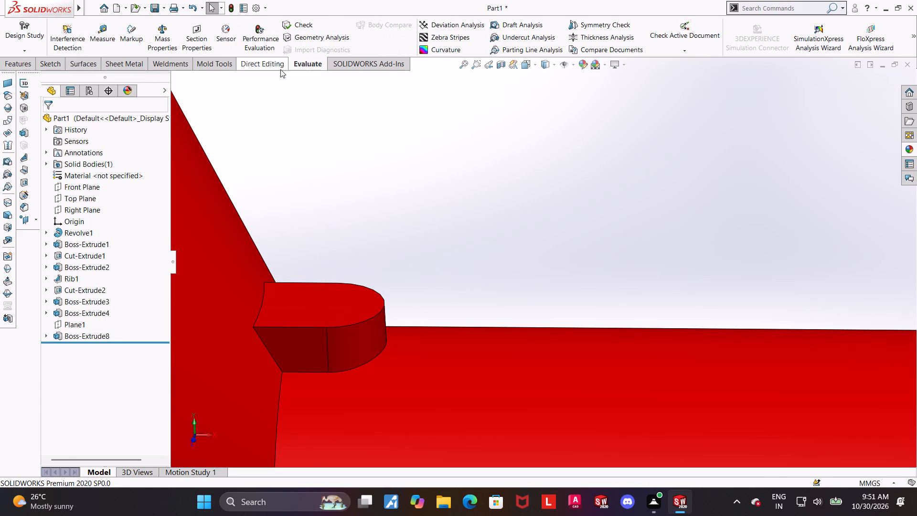
pyautogui.click(96, 39)
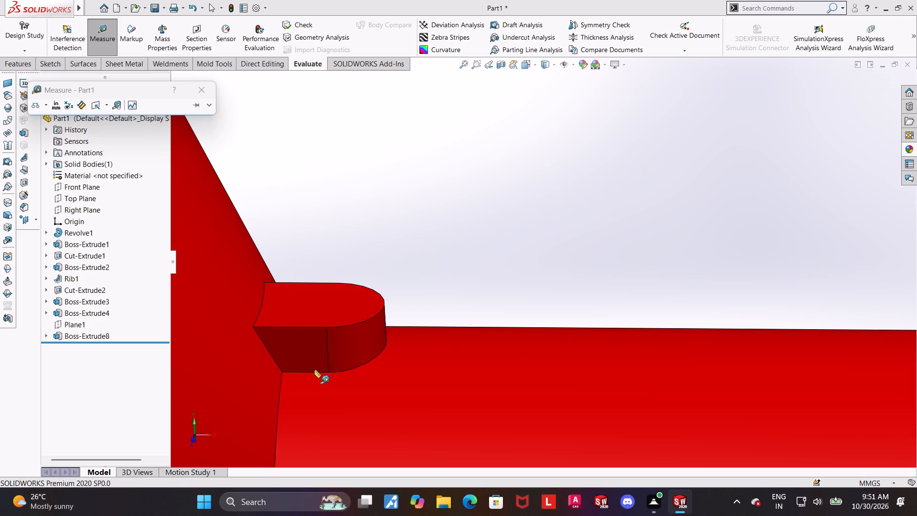
pyautogui.click(315, 371)
pyautogui.click(317, 312)
pyautogui.press('Escape')
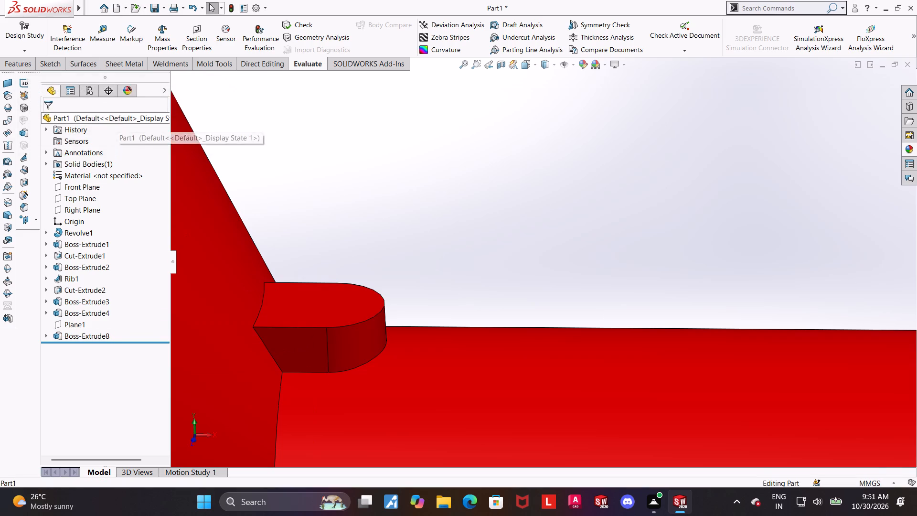
pyautogui.click(99, 33)
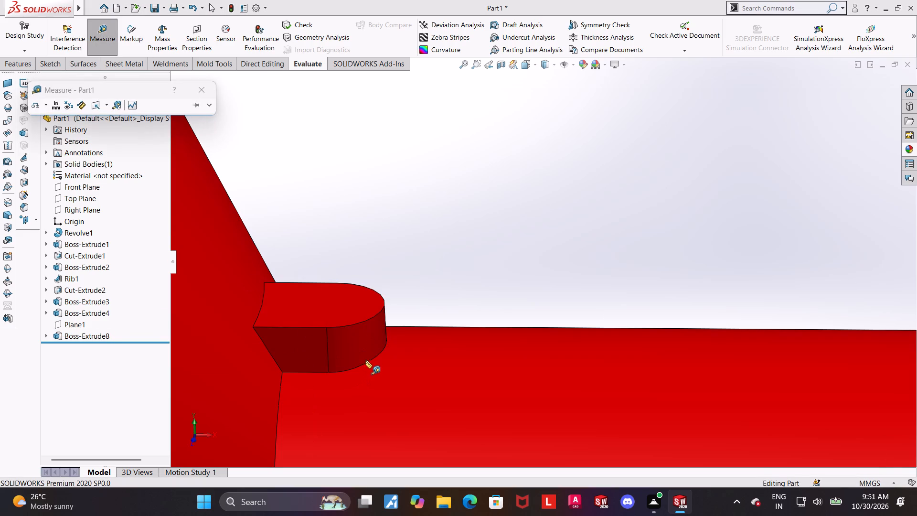
pyautogui.click(365, 364)
pyautogui.click(357, 296)
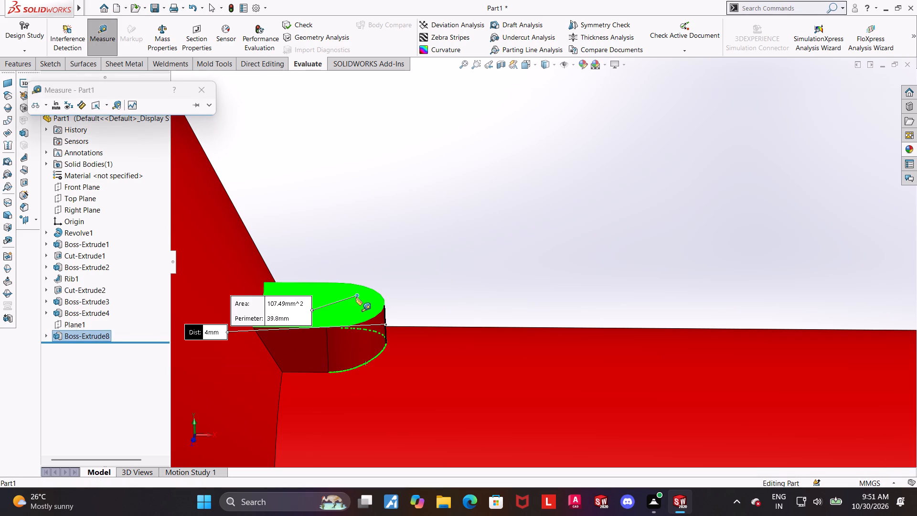
pyautogui.press('Escape')
# Measure the distance between the hub's cylindrical face and the boss's straight top edge.
pyautogui.scroll(4, 600, 314)
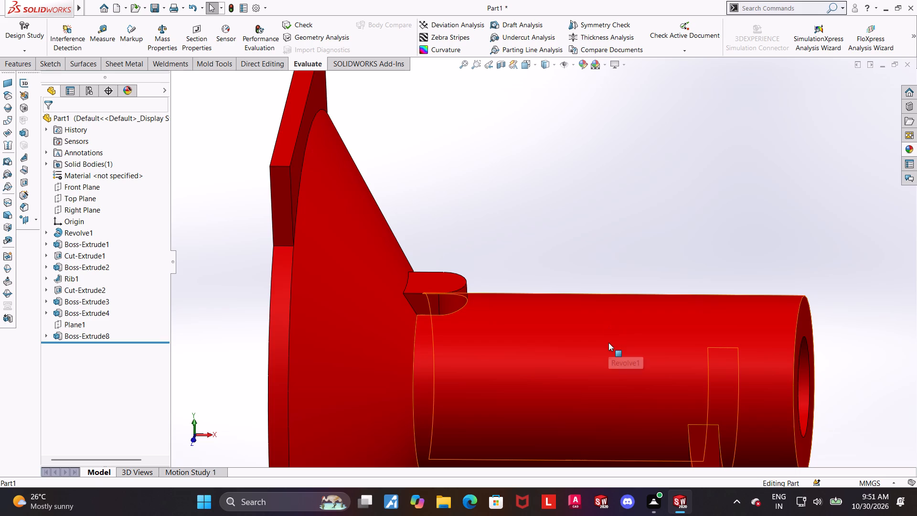
pyautogui.moveTo(602, 343); pyautogui.dragTo(602, 326, button='middle')
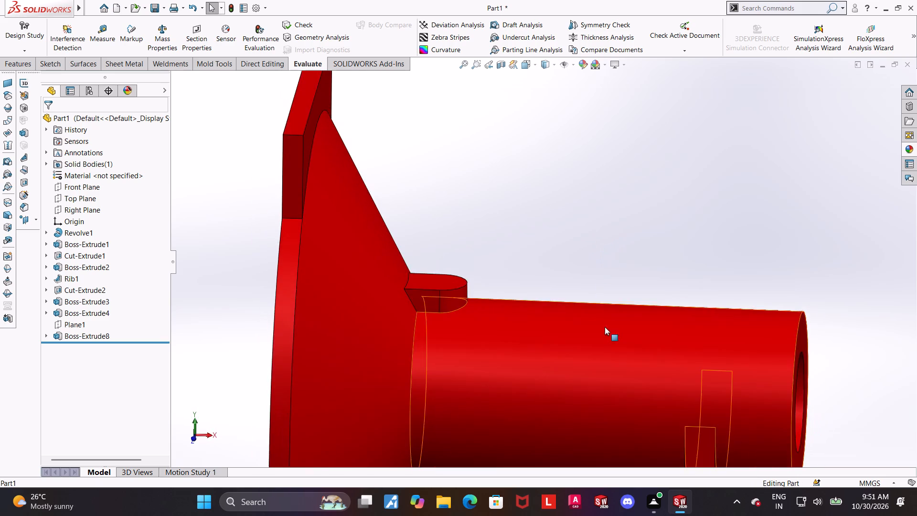
pyautogui.scroll(-2, 608, 322)
pyautogui.scroll(-1, 509, 299)
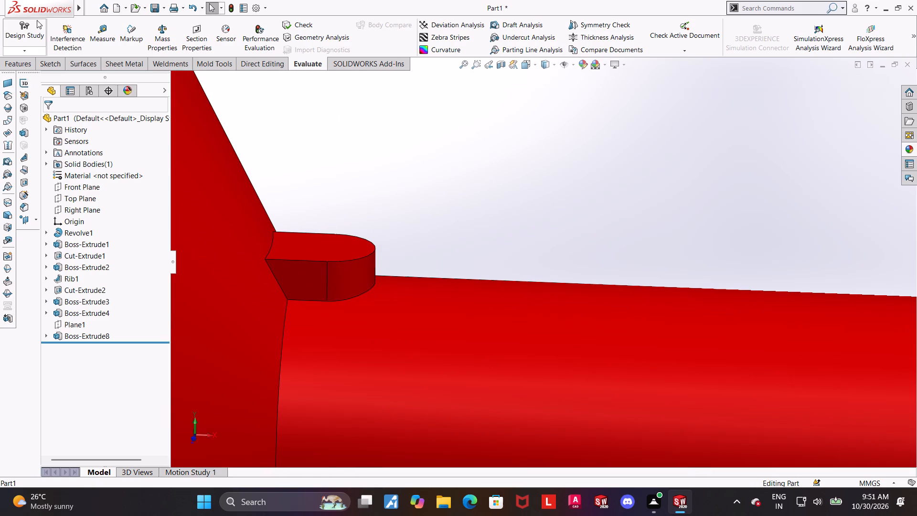
pyautogui.press('Escape')
pyautogui.click(93, 38)
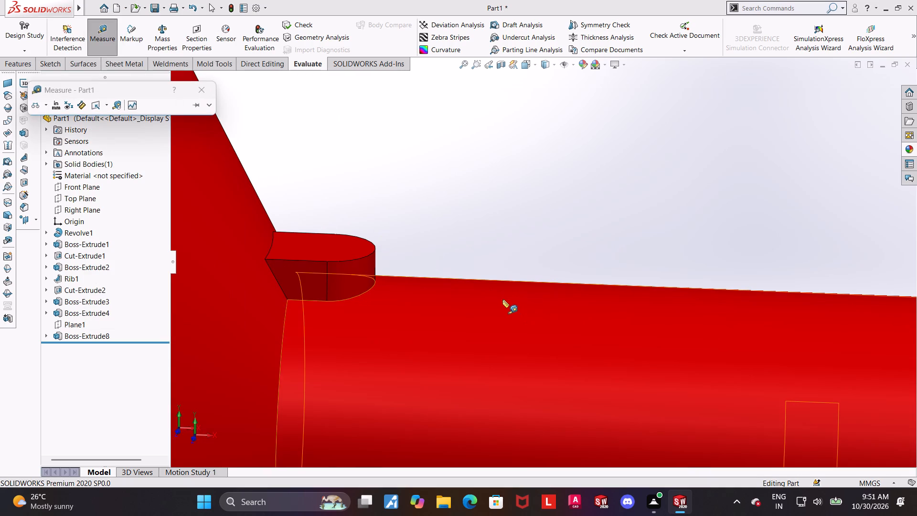
pyautogui.click(502, 287)
pyautogui.click(327, 234)
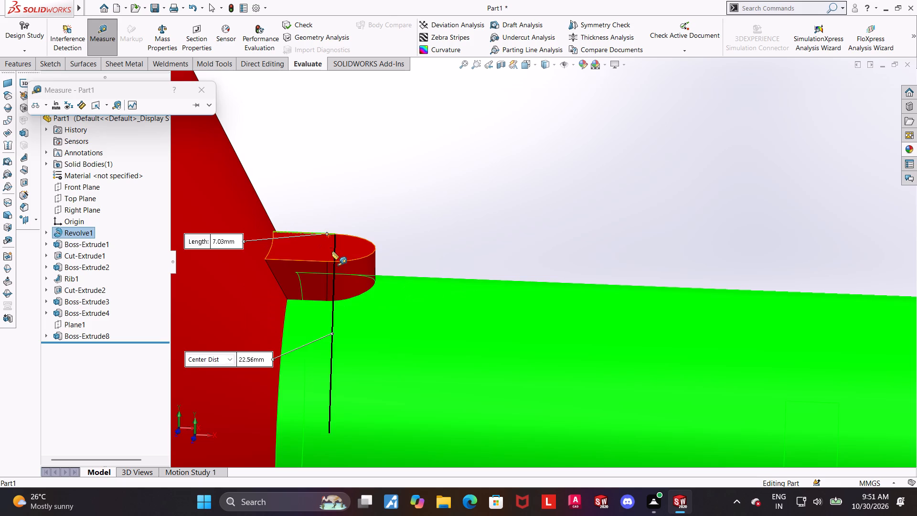
pyautogui.press('Escape')
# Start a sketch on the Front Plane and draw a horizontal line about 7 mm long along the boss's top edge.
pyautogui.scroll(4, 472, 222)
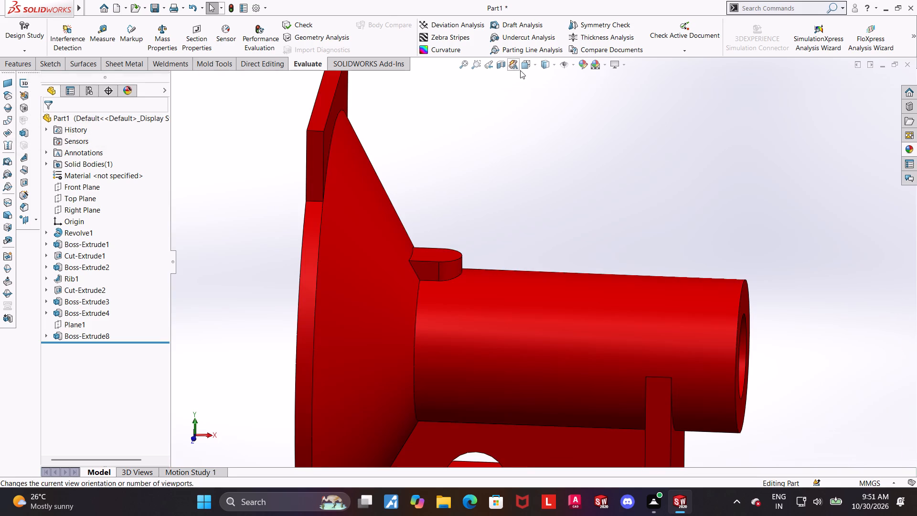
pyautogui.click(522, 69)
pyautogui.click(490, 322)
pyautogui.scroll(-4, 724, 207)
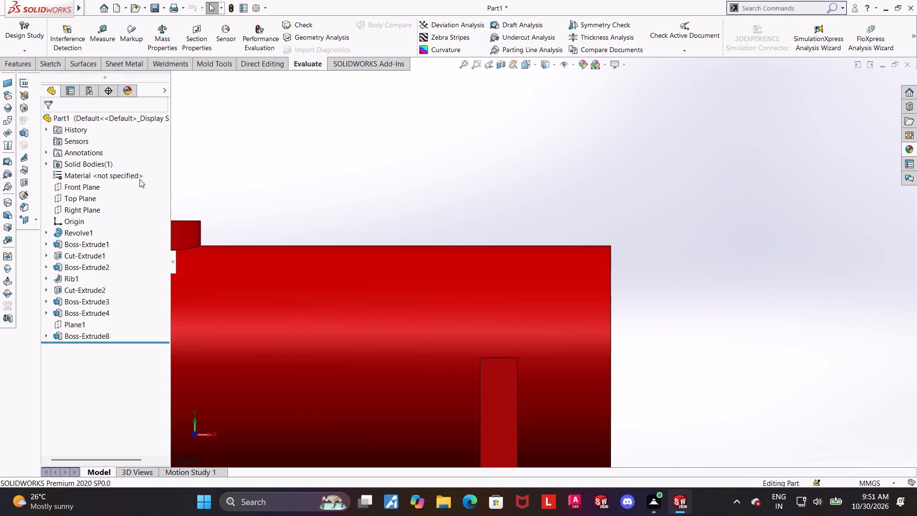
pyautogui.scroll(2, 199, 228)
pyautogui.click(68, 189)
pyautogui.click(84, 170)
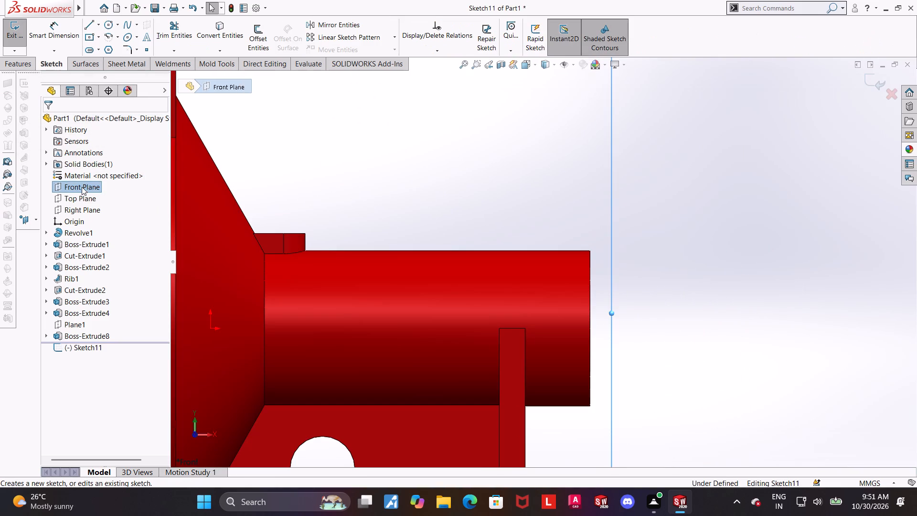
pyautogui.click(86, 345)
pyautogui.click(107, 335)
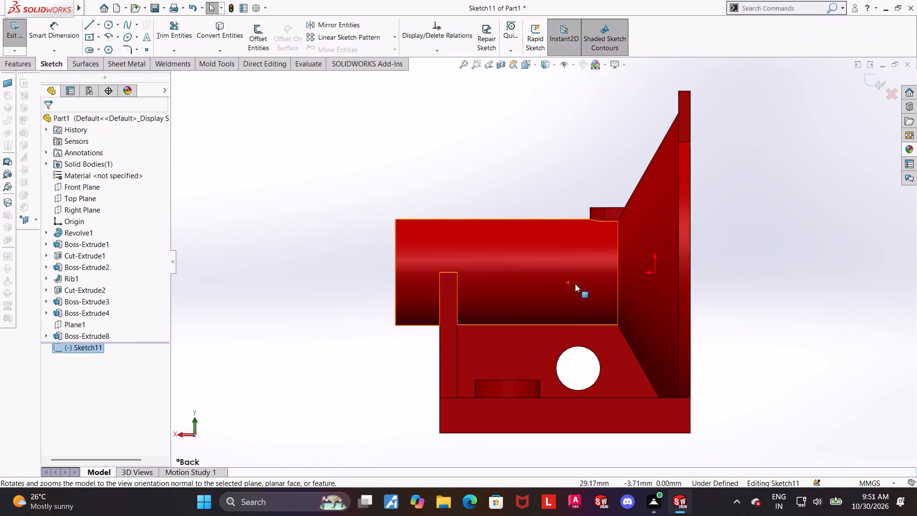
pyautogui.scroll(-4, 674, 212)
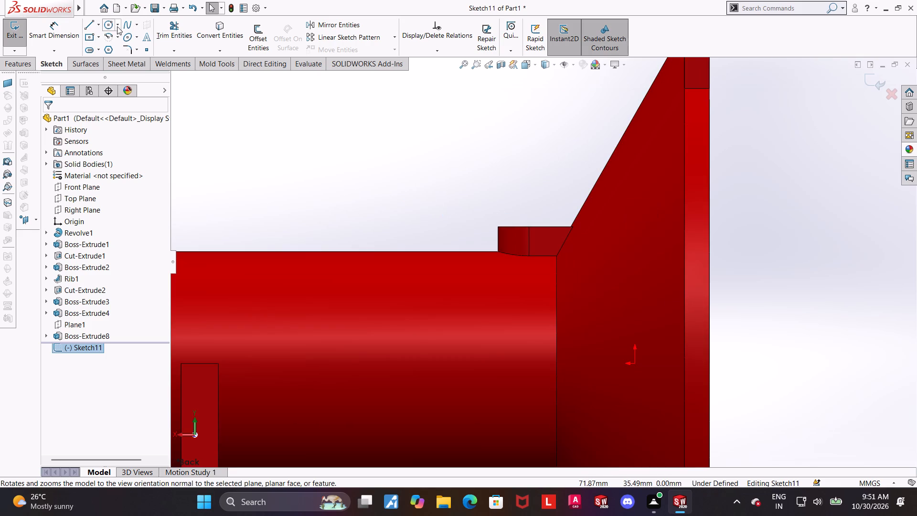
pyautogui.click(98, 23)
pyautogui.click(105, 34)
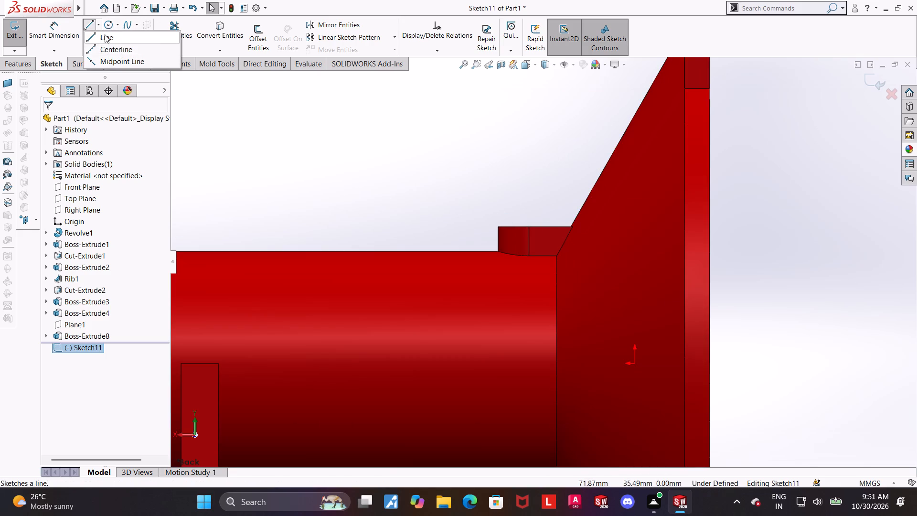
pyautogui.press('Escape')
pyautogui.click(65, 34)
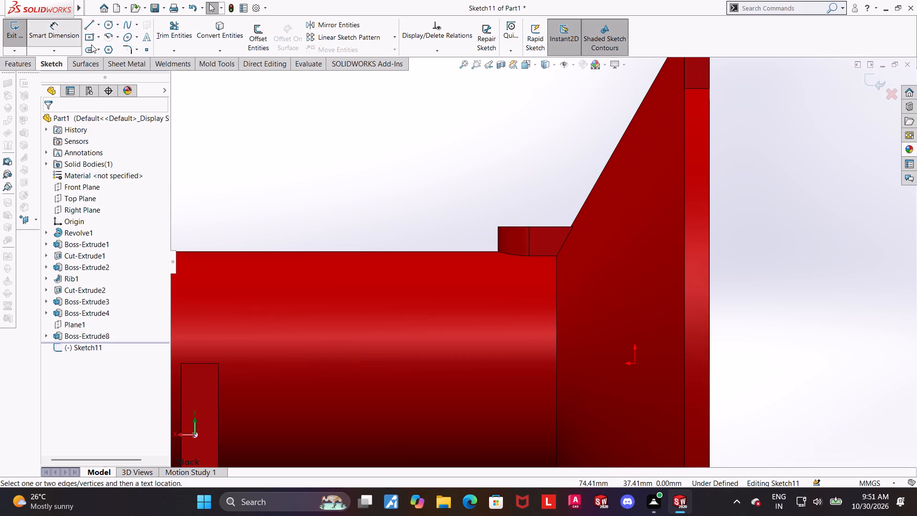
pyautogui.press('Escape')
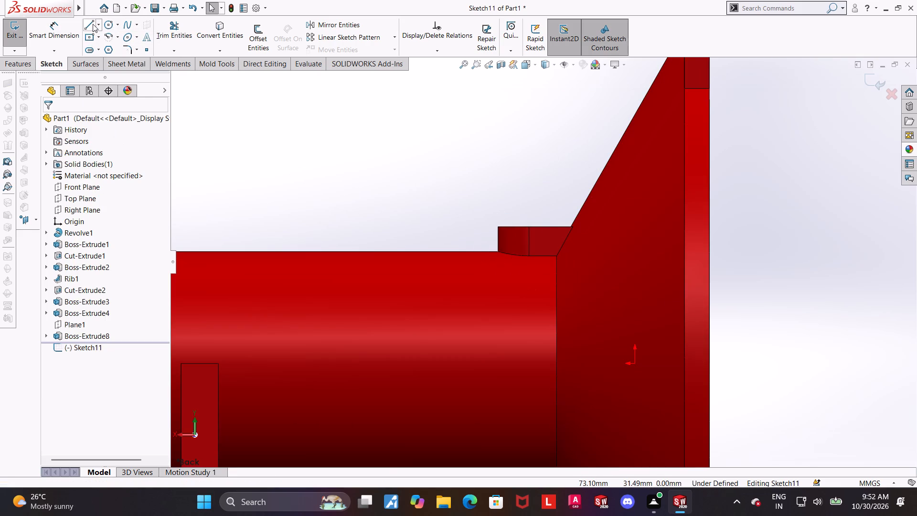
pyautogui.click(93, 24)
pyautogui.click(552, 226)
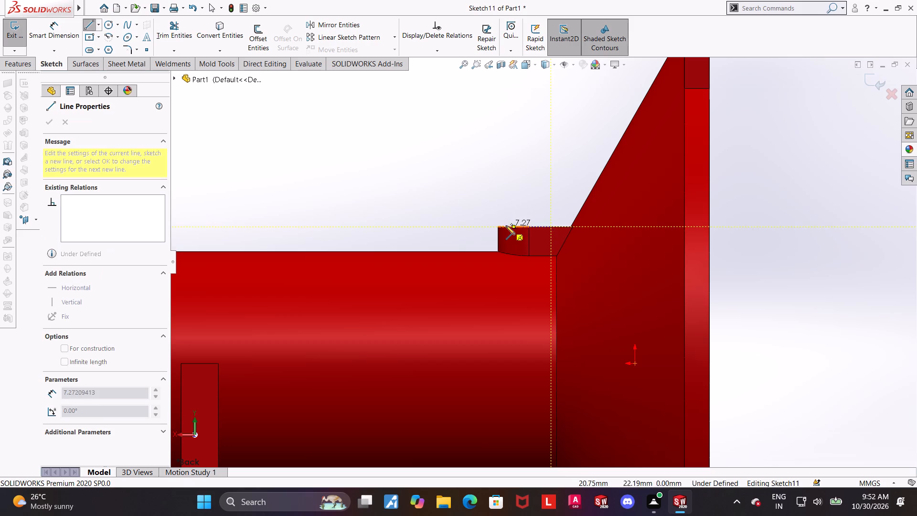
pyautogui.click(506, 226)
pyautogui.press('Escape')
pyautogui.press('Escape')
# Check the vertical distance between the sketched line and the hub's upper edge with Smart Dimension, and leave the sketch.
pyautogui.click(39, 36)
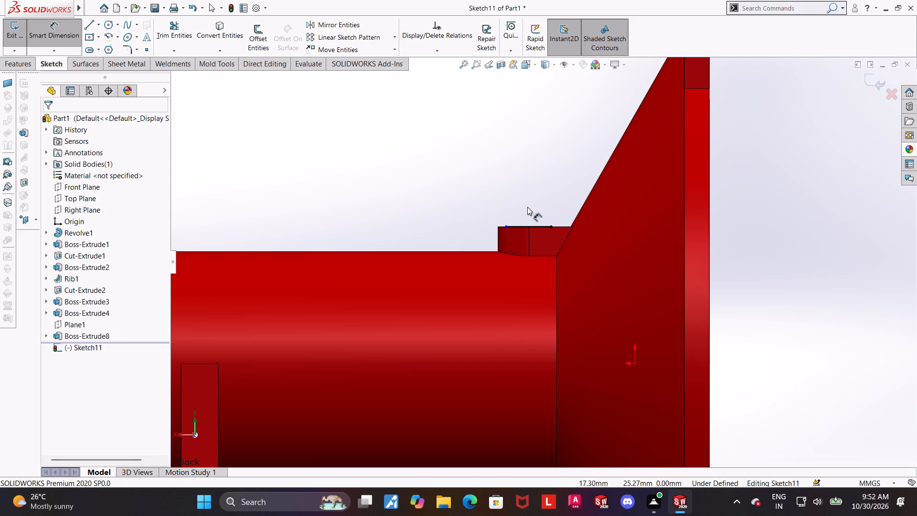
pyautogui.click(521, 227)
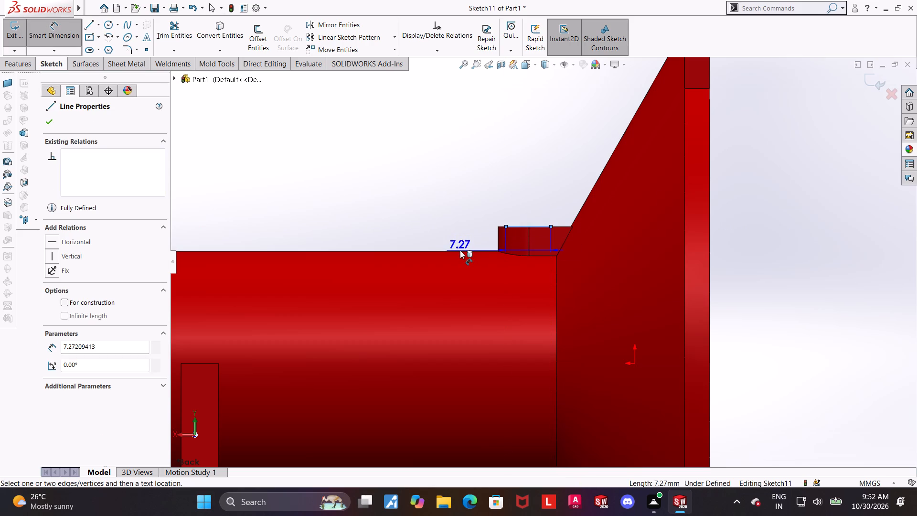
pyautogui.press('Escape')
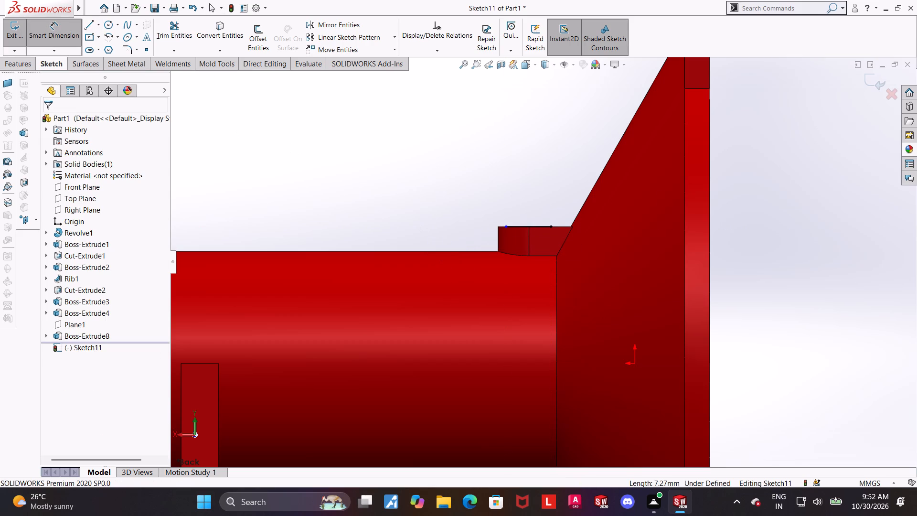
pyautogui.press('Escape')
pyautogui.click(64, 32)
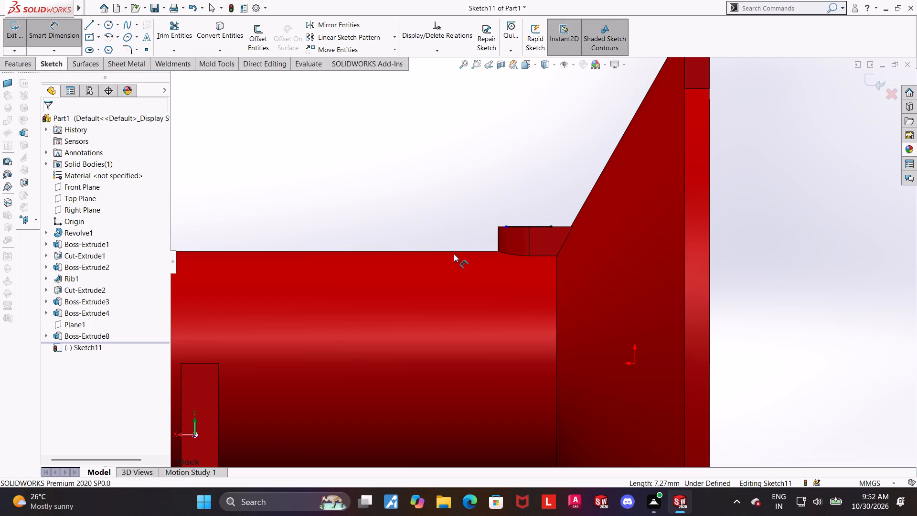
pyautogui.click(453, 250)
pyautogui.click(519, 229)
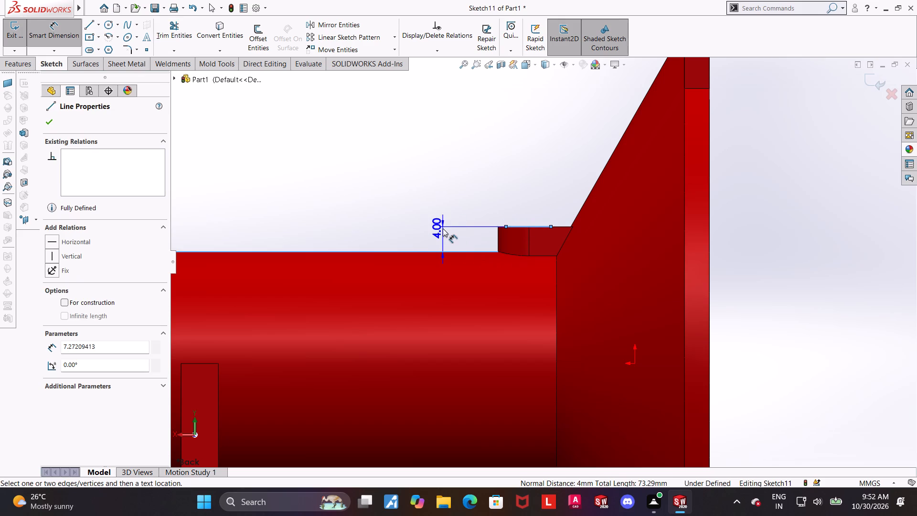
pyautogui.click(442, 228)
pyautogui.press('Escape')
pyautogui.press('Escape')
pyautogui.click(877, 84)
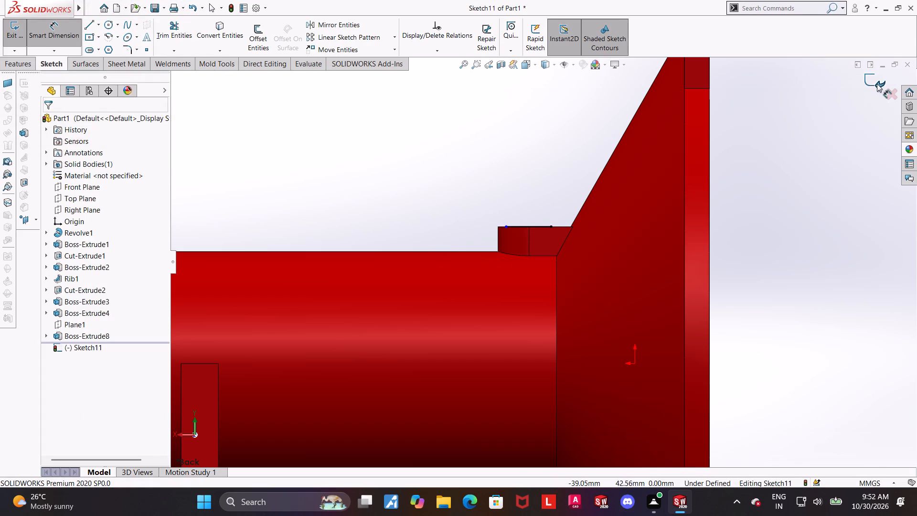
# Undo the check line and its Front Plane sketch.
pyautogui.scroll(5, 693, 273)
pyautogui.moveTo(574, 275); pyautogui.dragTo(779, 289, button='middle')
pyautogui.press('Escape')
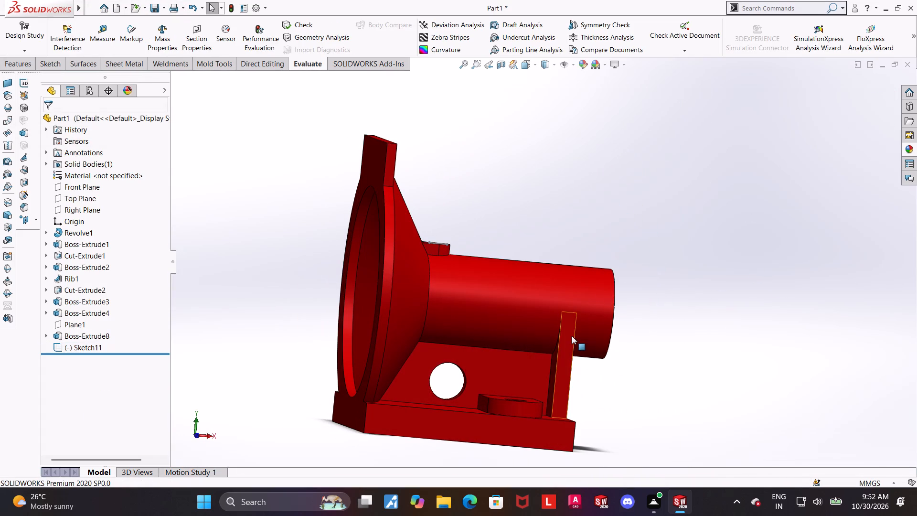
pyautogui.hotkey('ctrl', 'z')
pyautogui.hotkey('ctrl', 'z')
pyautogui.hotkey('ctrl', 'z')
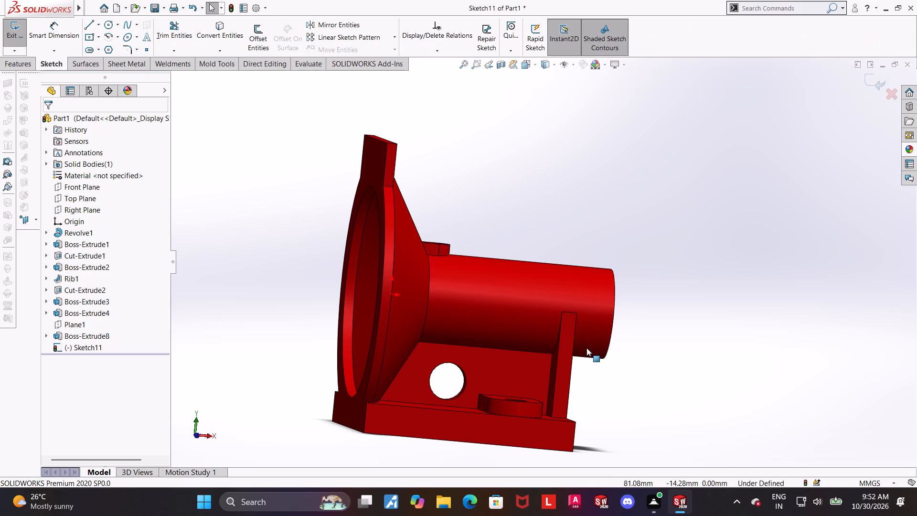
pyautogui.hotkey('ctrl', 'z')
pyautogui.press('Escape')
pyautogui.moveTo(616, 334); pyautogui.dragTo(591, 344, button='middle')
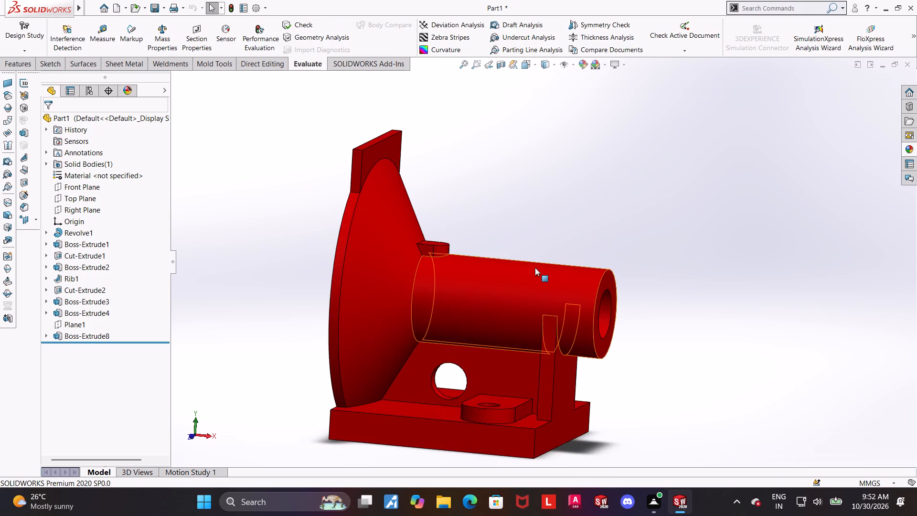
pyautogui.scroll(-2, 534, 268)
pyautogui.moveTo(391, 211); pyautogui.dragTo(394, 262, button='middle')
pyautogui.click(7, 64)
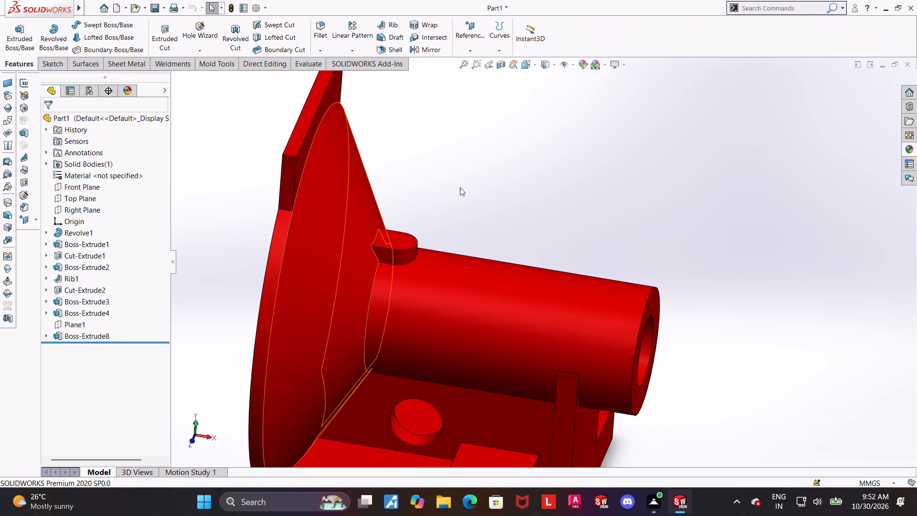
# Delete Plane1 together with its dependent sketch and the round-ended boss extrusion.
pyautogui.scroll(-1, 523, 254)
pyautogui.scroll(-1, 401, 238)
pyautogui.scroll(3, 395, 255)
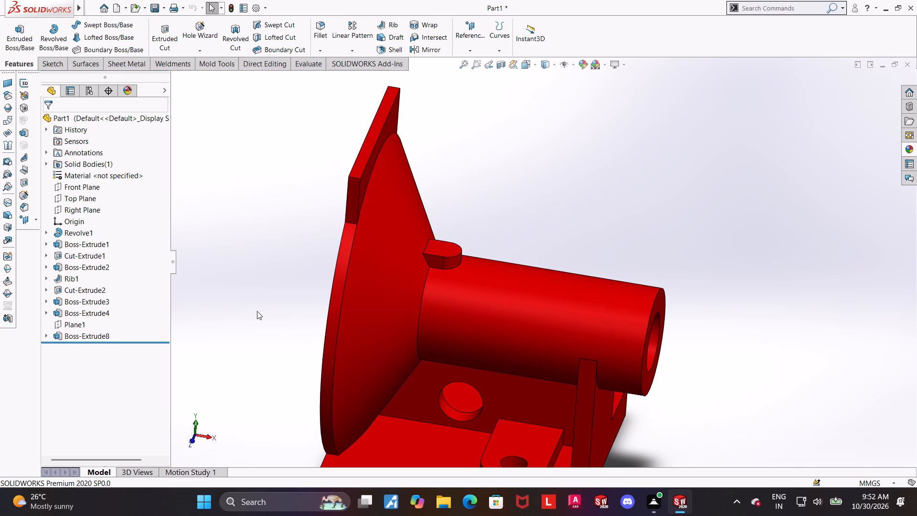
pyautogui.rightClick(75, 328)
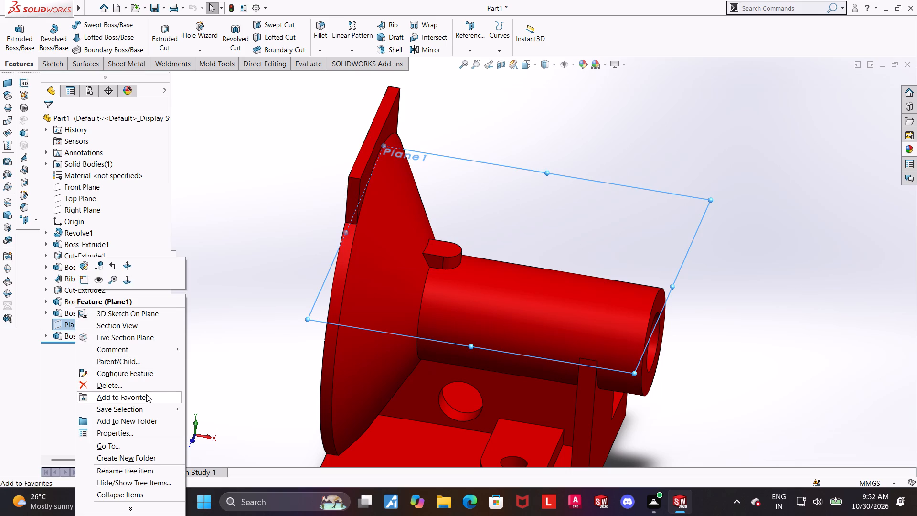
pyautogui.click(146, 390)
pyautogui.click(539, 180)
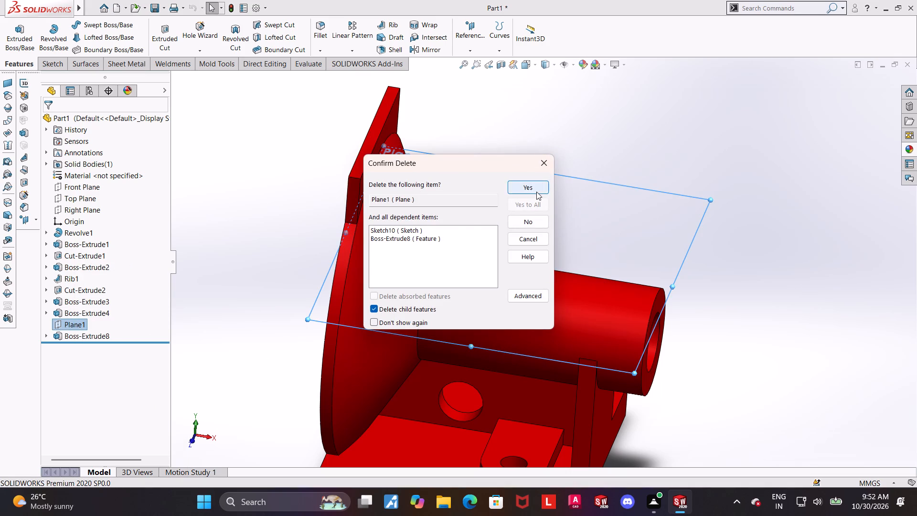
pyautogui.click(536, 192)
pyautogui.rightClick(67, 308)
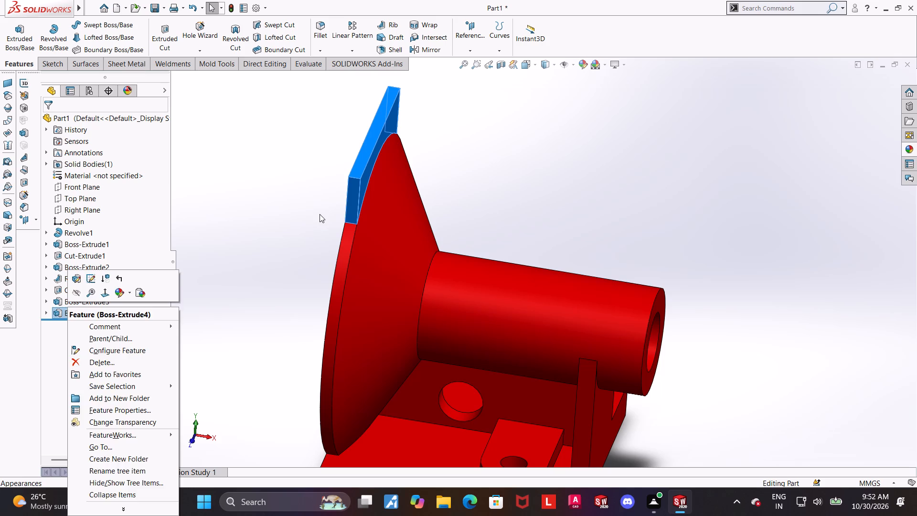
pyautogui.click(320, 214)
# Start a sketch on the Top Plane and draw a 180° arc of about 3.3 mm radius over the hub near the cone.
pyautogui.moveTo(604, 207); pyautogui.dragTo(607, 237, button='middle')
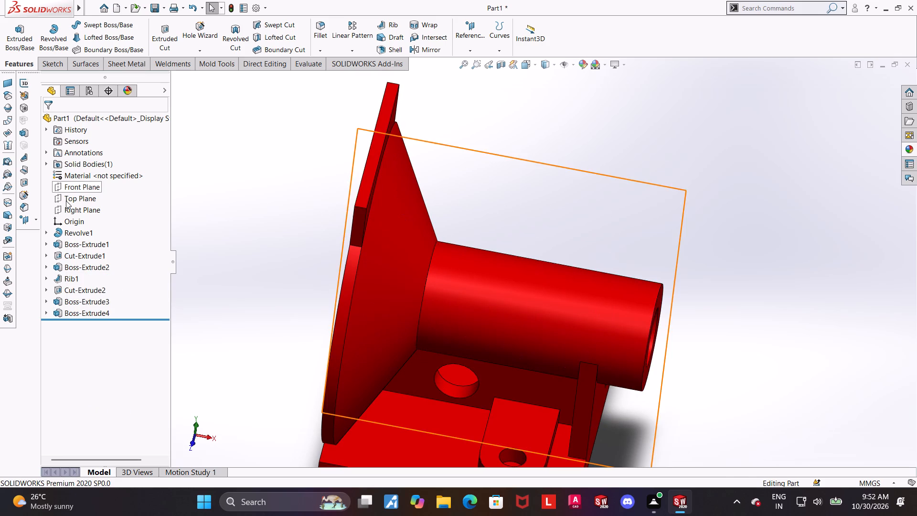
pyautogui.click(66, 201)
pyautogui.click(74, 187)
pyautogui.click(89, 325)
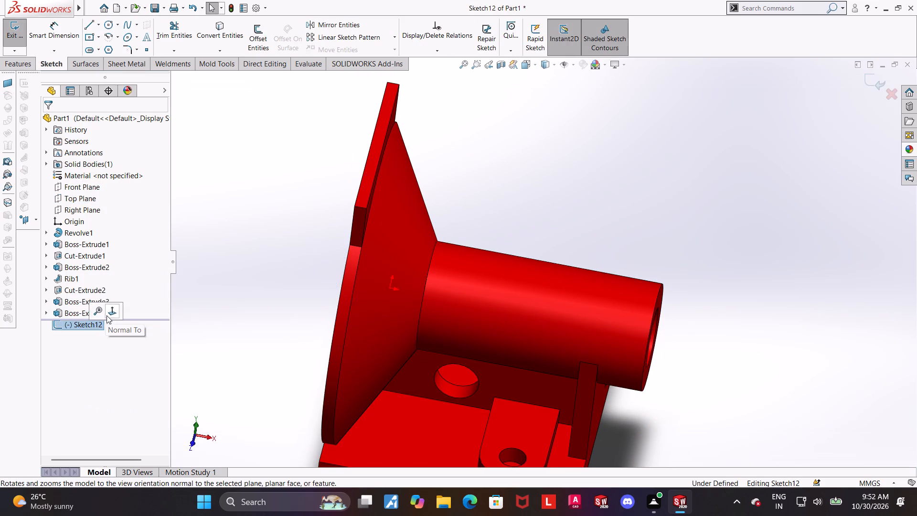
pyautogui.click(110, 311)
pyautogui.scroll(-1, 789, 314)
pyautogui.scroll(-2, 412, 228)
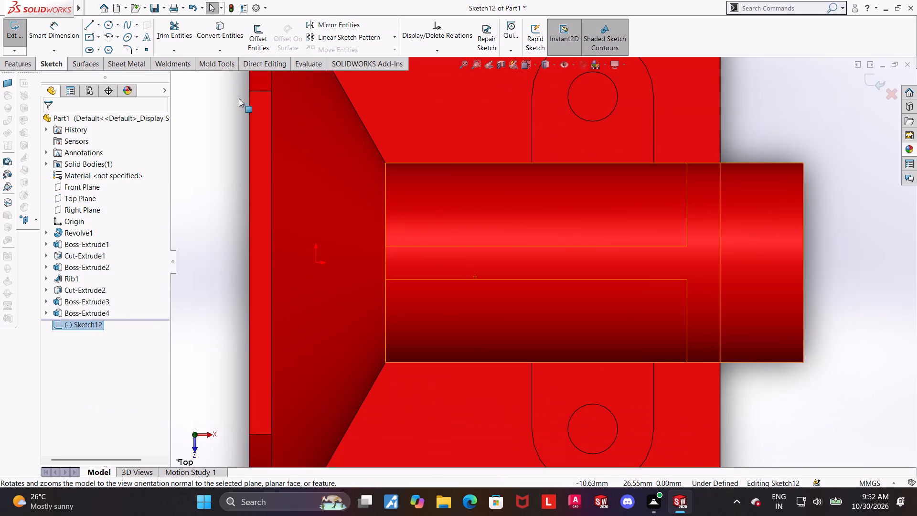
pyautogui.click(107, 38)
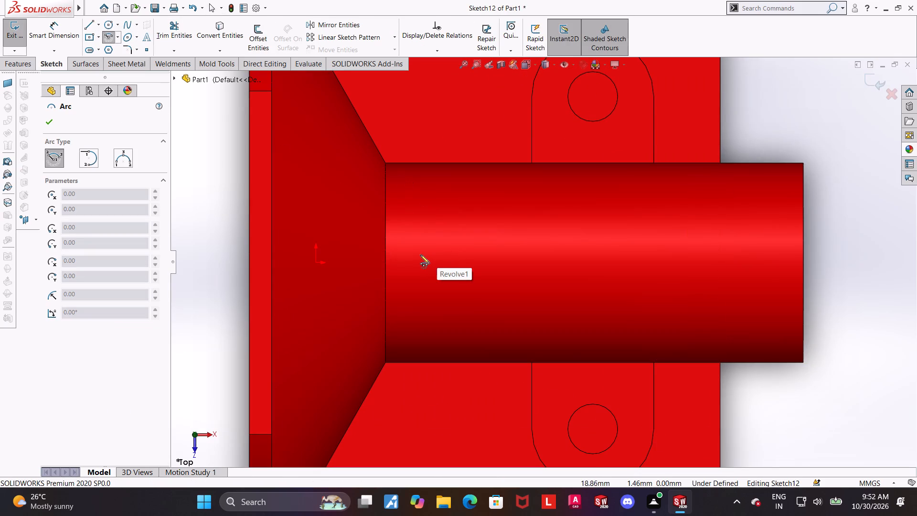
pyautogui.click(418, 262)
pyautogui.click(417, 245)
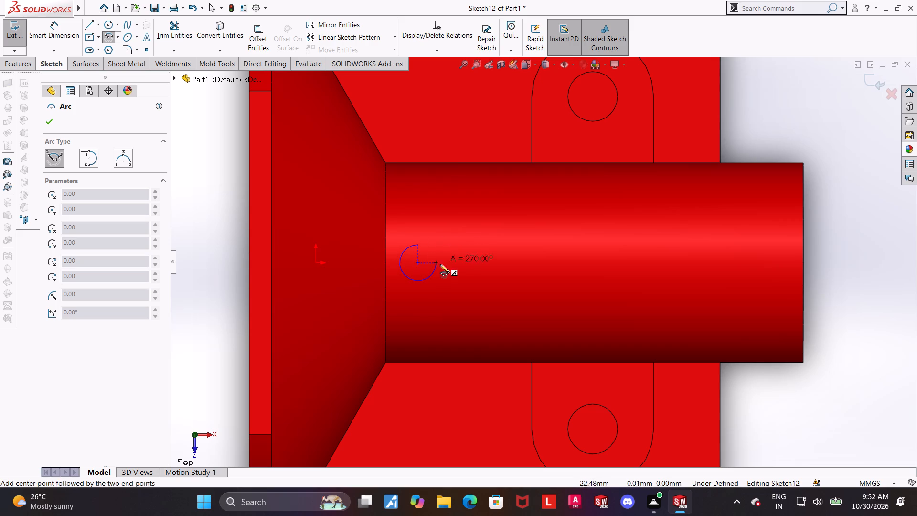
pyautogui.click(416, 283)
pyautogui.press('Escape')
pyautogui.press('Escape')
# Close the arc into a round-ended profile with two horizontal lines about 7.7 mm long and a vertical line across the hub-cone edge.
pyautogui.click(87, 27)
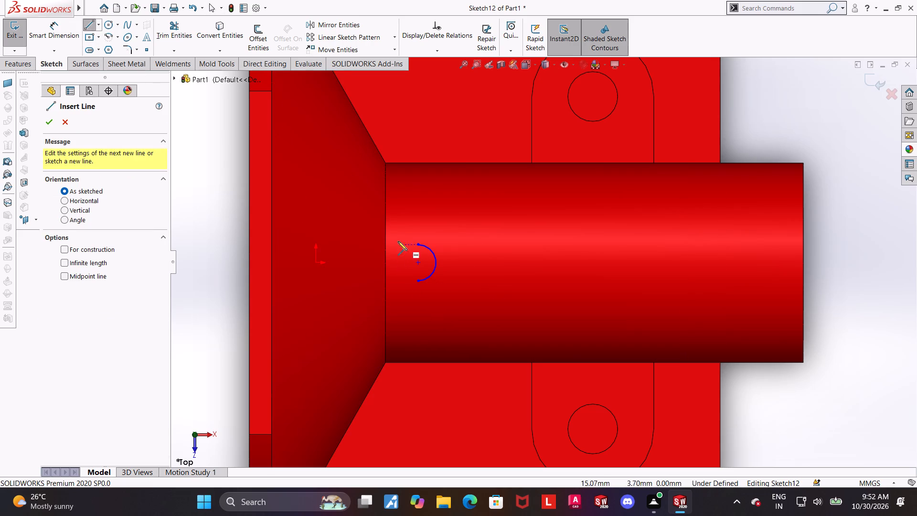
pyautogui.click(418, 244)
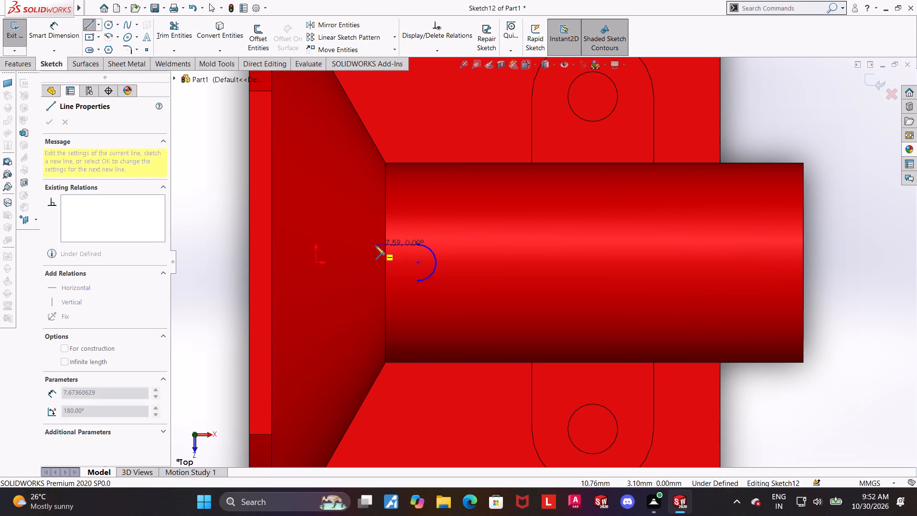
pyautogui.click(375, 246)
pyautogui.click(378, 280)
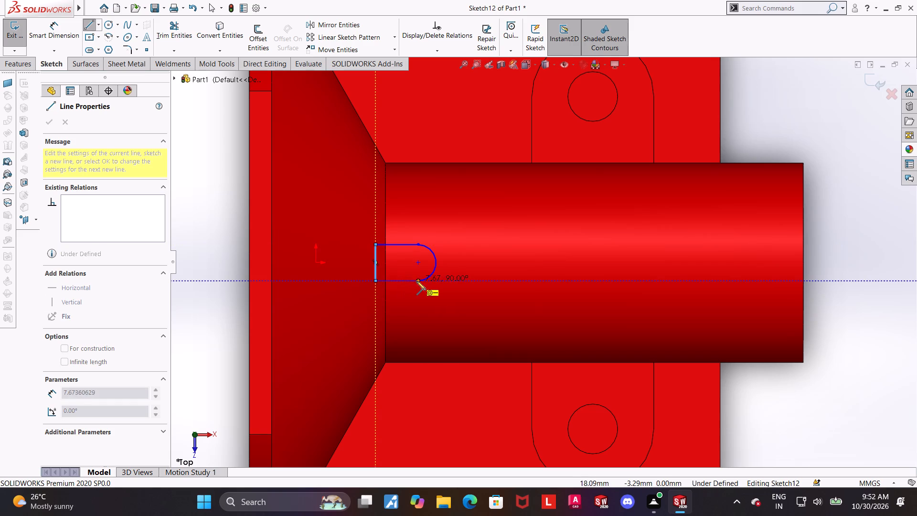
pyautogui.click(416, 281)
pyautogui.press('Escape')
pyautogui.press('Escape')
# Dimension the profile's arc with a radius of 5 mm.
pyautogui.scroll(-1, 552, 266)
pyautogui.click(62, 33)
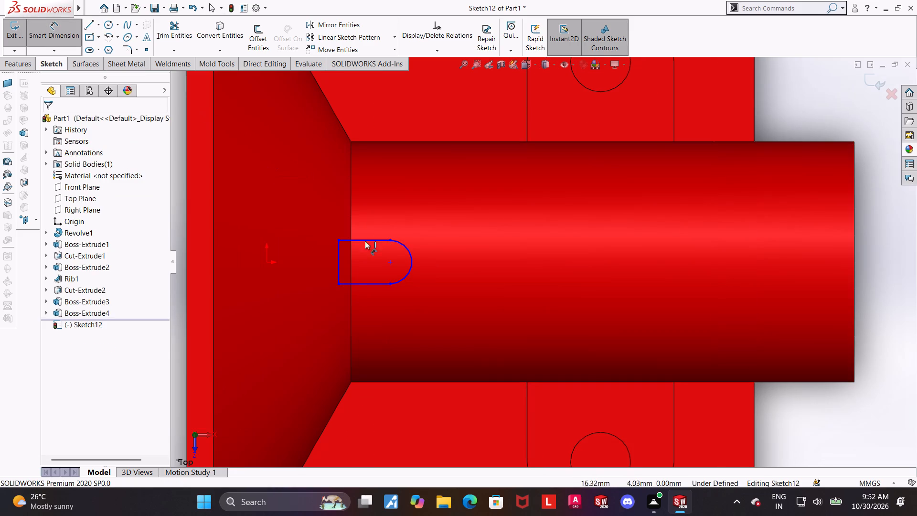
pyautogui.click(401, 243)
pyautogui.click(513, 235)
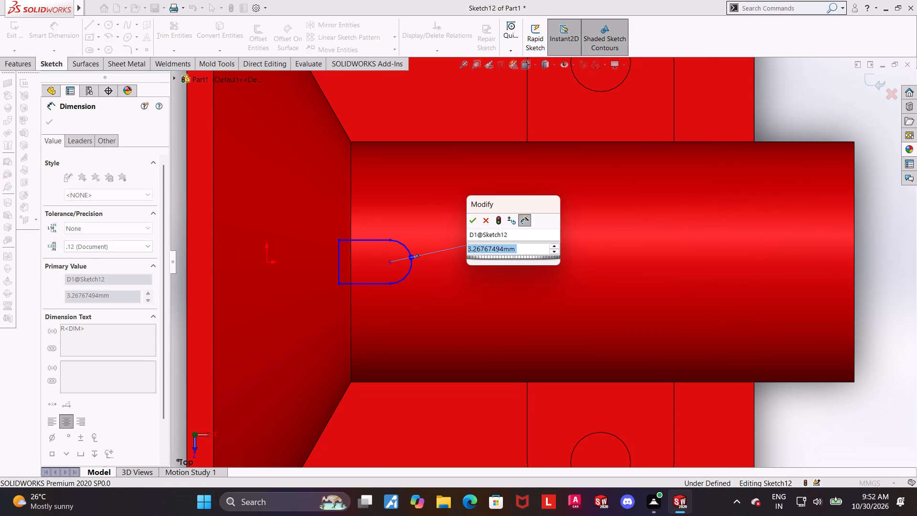
pyautogui.press('5')
pyautogui.press('Return')
pyautogui.press('Escape')
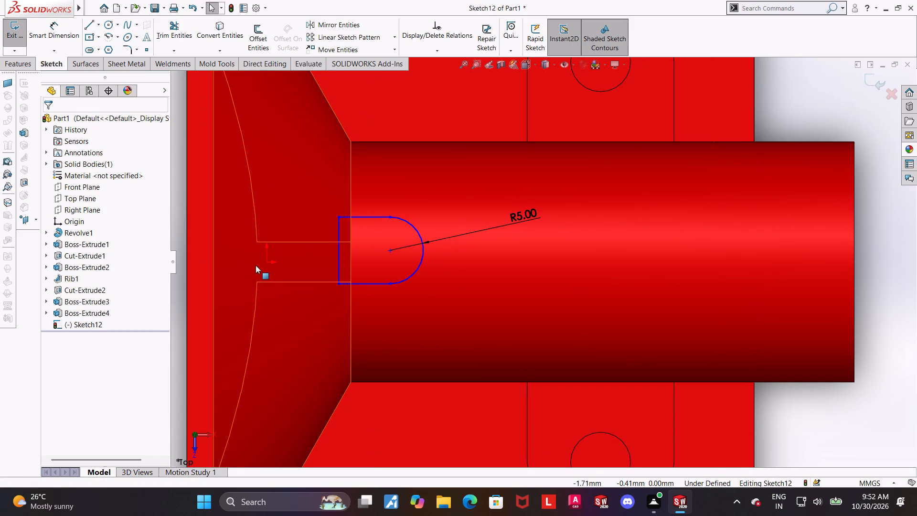
# Align the arc's centre point with the origin using a Horizontal relation.
pyautogui.keyDown('ctrl'); pyautogui.click(267, 262); pyautogui.keyUp('ctrl')
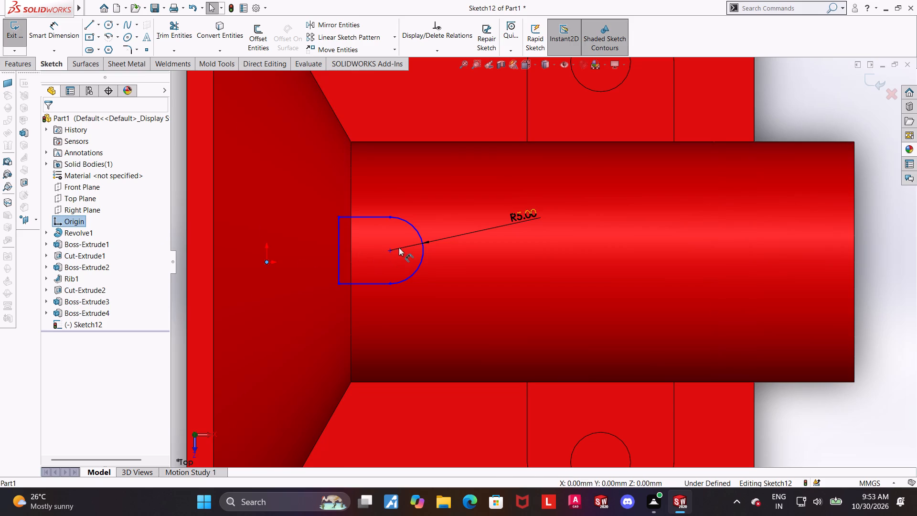
pyautogui.keyDown('ctrl'); pyautogui.click(391, 249); pyautogui.keyUp('ctrl')
pyautogui.click(51, 292)
pyautogui.scroll(4, 426, 326)
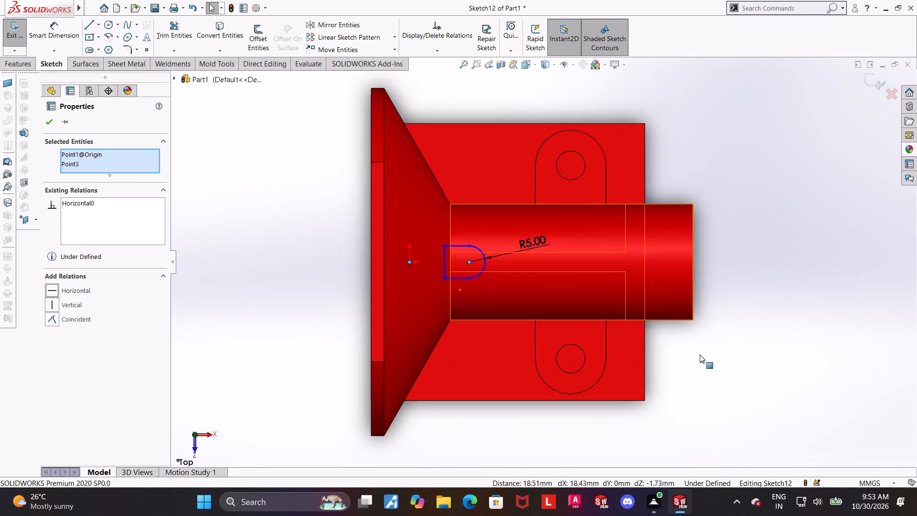
pyautogui.click(710, 355)
pyautogui.scroll(-2, 484, 260)
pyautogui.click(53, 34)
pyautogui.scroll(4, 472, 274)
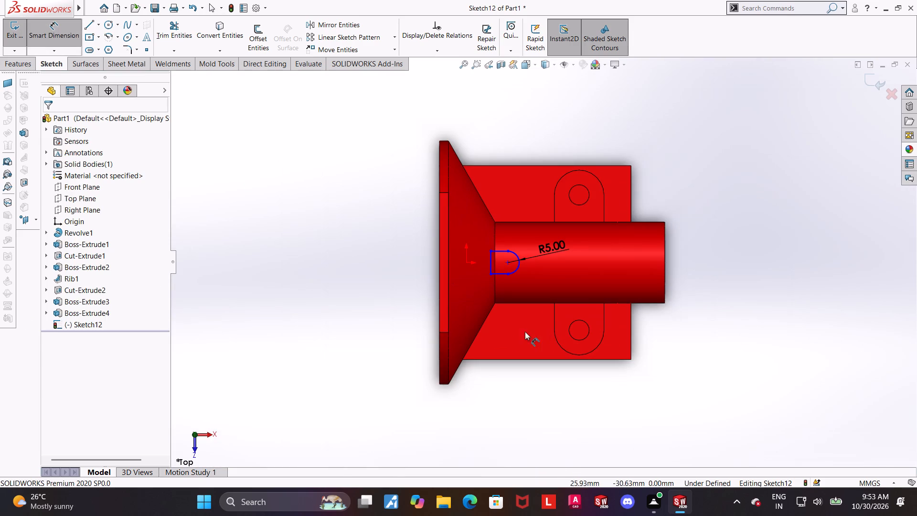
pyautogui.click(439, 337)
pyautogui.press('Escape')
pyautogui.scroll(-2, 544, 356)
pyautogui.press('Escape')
# Dimension the distance from the flange's outer face edge to the arc centre as 29 mm, placing the dimension clear below the flange.
pyautogui.click(56, 26)
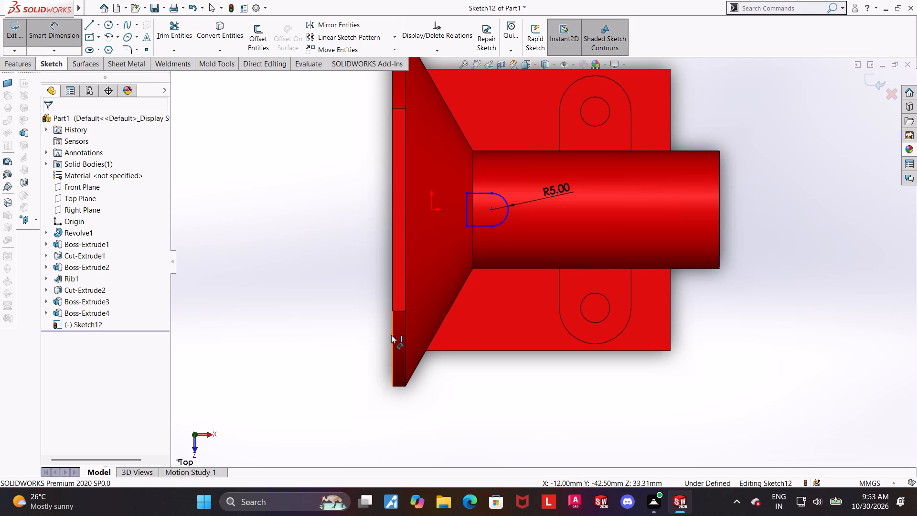
pyautogui.click(391, 335)
pyautogui.click(491, 209)
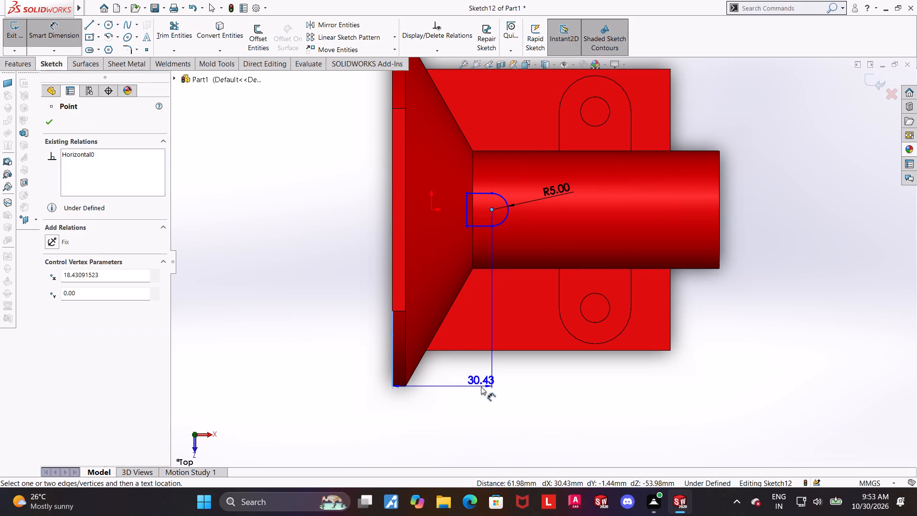
pyautogui.click(481, 387)
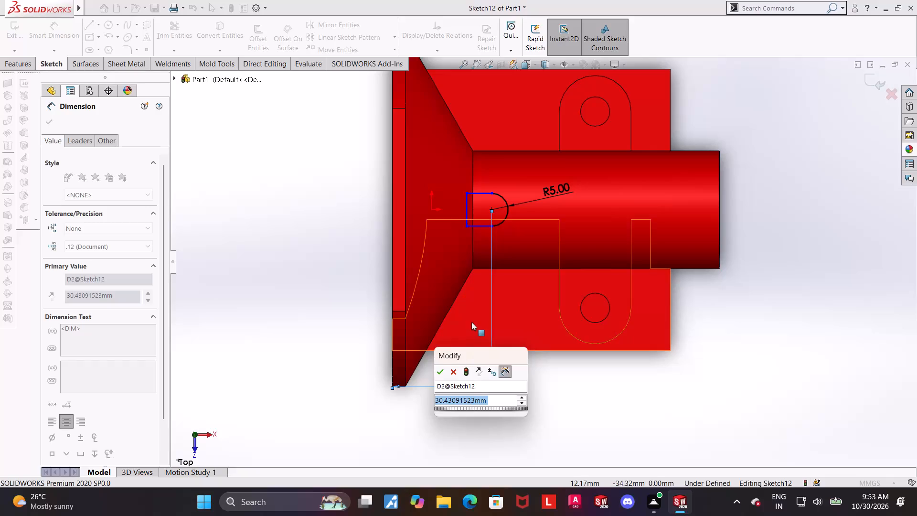
pyautogui.scroll(1, 753, 284)
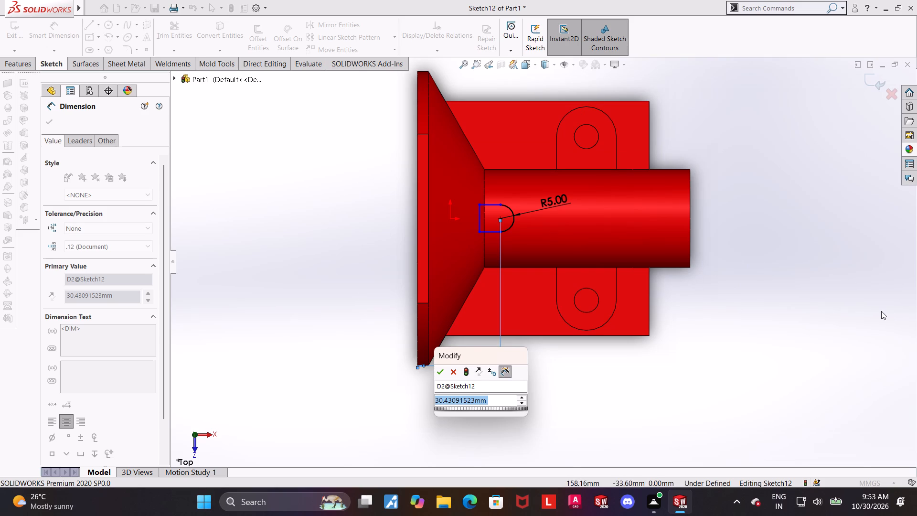
pyautogui.scroll(1, 720, 333)
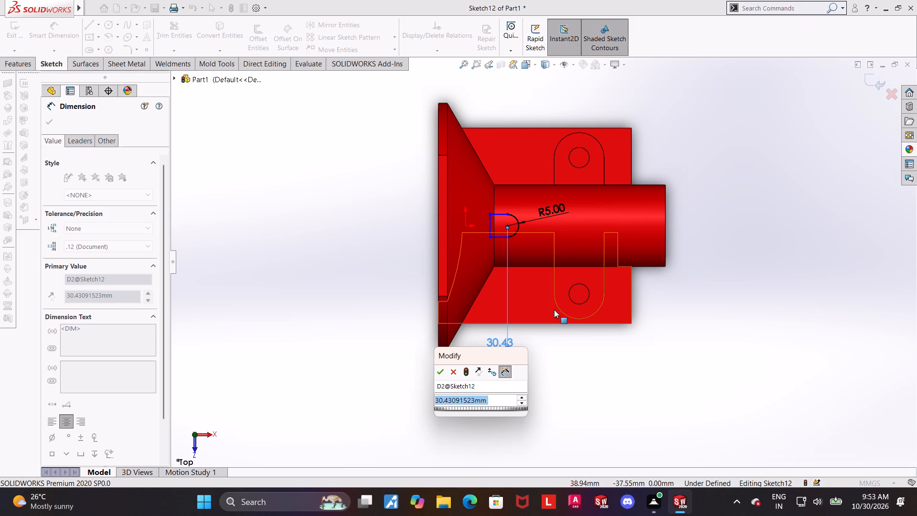
pyautogui.press('3')
pyautogui.press('BackSpace')
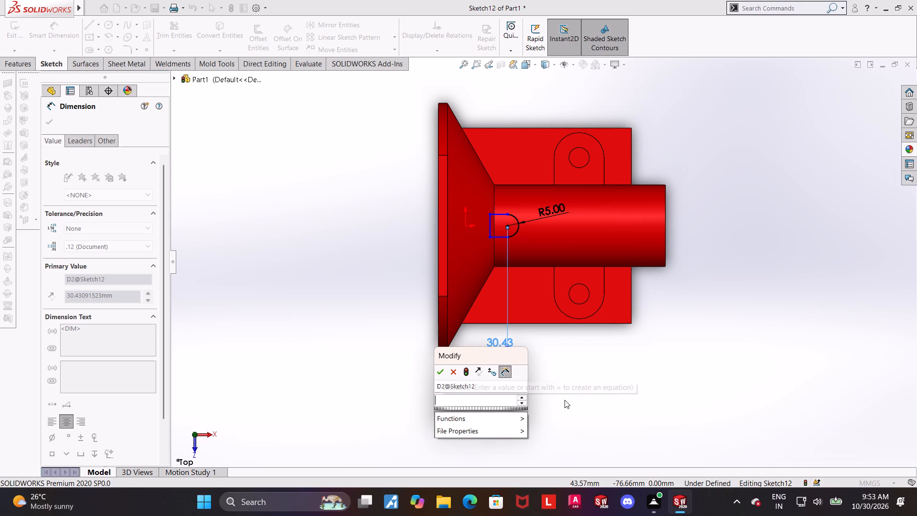
pyautogui.write('29')
pyautogui.press('Return')
pyautogui.press('Escape')
pyautogui.scroll(1, 577, 354)
pyautogui.scroll(-3, 577, 320)
pyautogui.scroll(2, 533, 315)
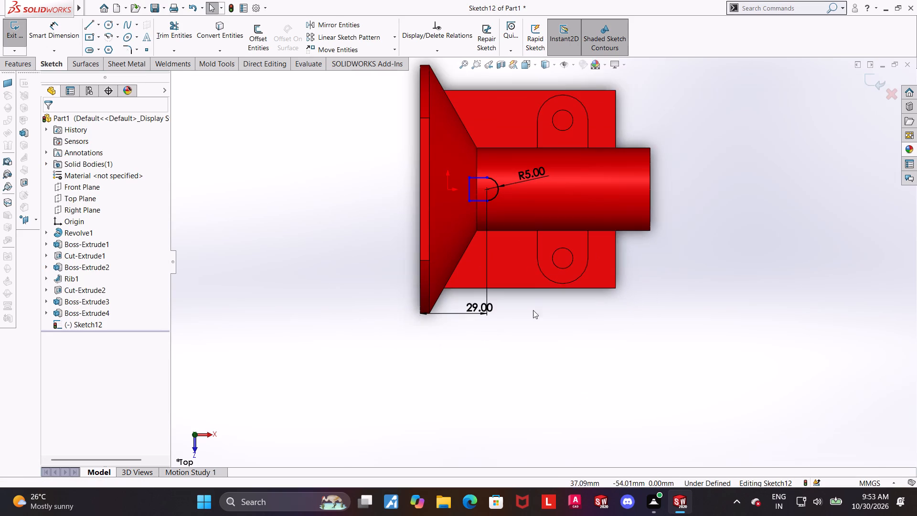
pyautogui.scroll(-2, 501, 250)
pyautogui.moveTo(477, 333); pyautogui.dragTo(471, 366)
pyautogui.press('Escape')
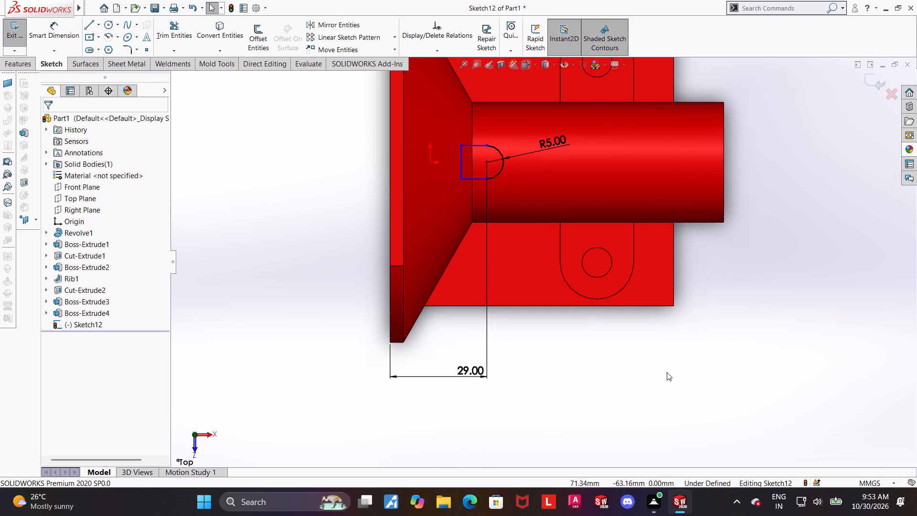
# Dimension the distance between the profile's vertical line and the hub-cone edge as 3 mm.
pyautogui.scroll(1, 497, 370)
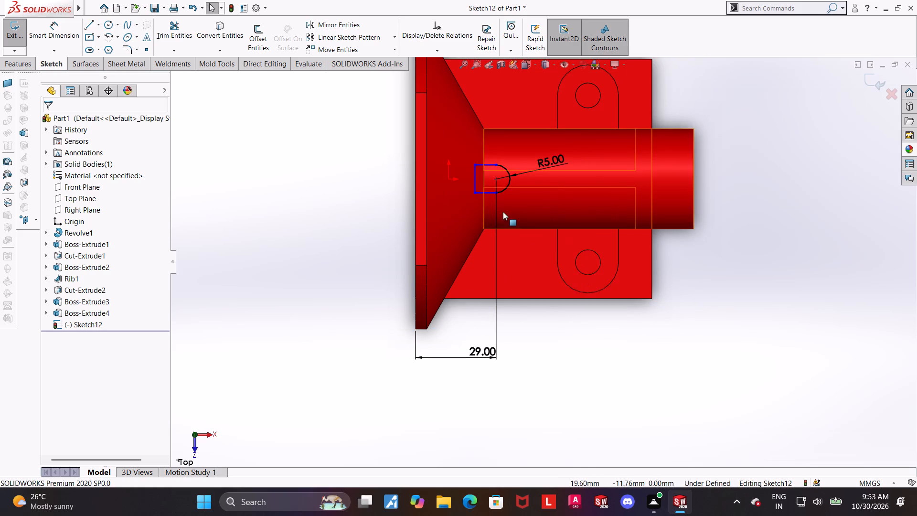
pyautogui.scroll(-3, 503, 212)
pyautogui.scroll(-3, 532, 134)
pyautogui.click(63, 22)
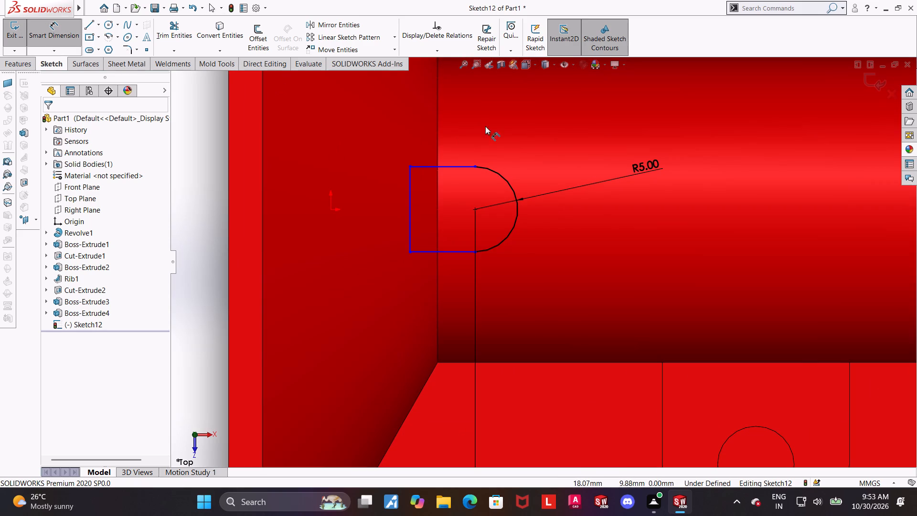
pyautogui.click(438, 186)
pyautogui.click(411, 186)
pyautogui.click(421, 142)
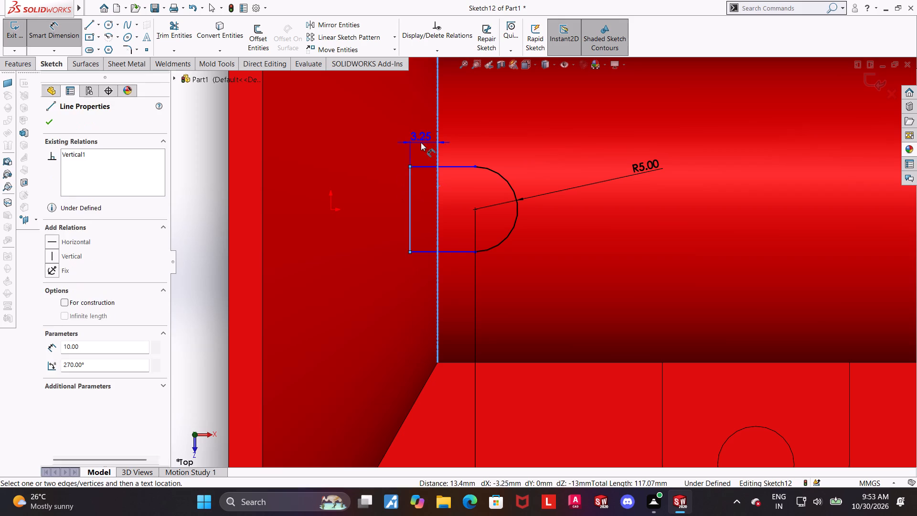
pyautogui.press('3')
pyautogui.press('Return')
pyautogui.press('Escape')
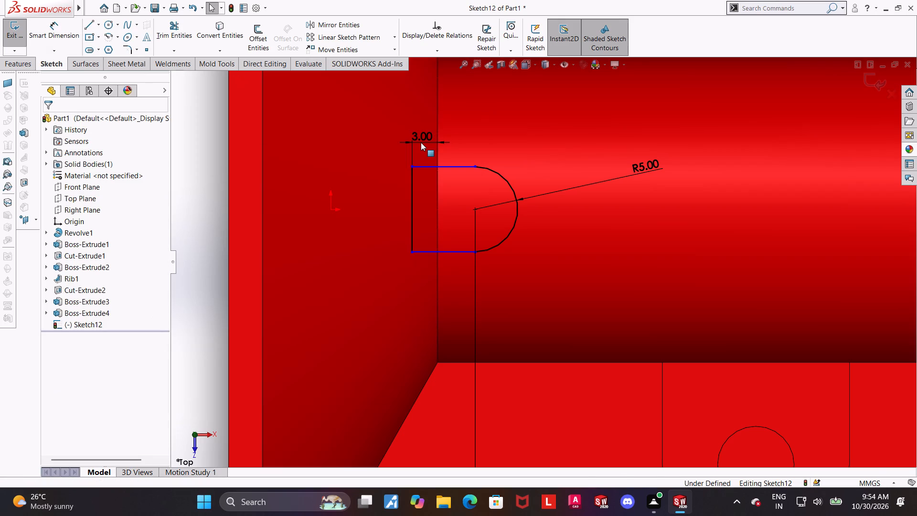
pyautogui.press('Escape')
# Make both horizontal lines of the profile tangent to the arc.
pyautogui.click(456, 166)
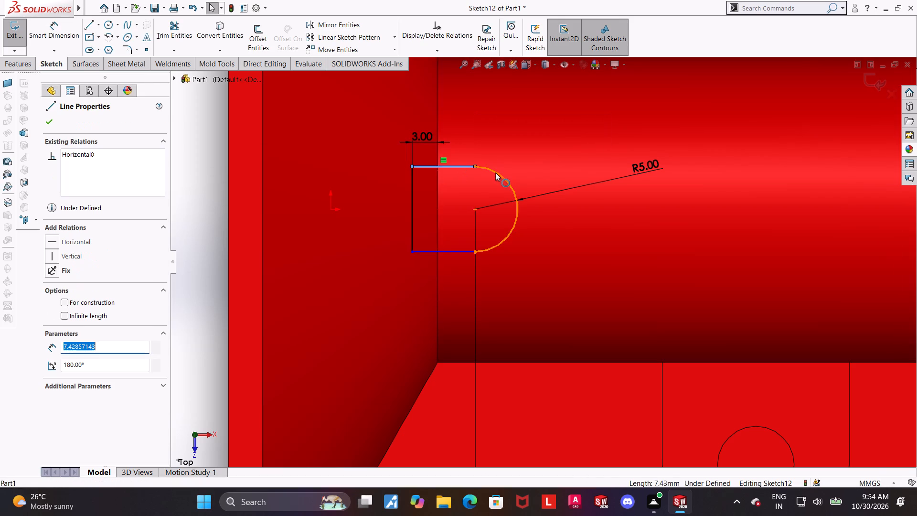
pyautogui.keyDown('ctrl'); pyautogui.click(495, 172); pyautogui.keyUp('ctrl')
pyautogui.click(50, 291)
pyautogui.scroll(3, 521, 248)
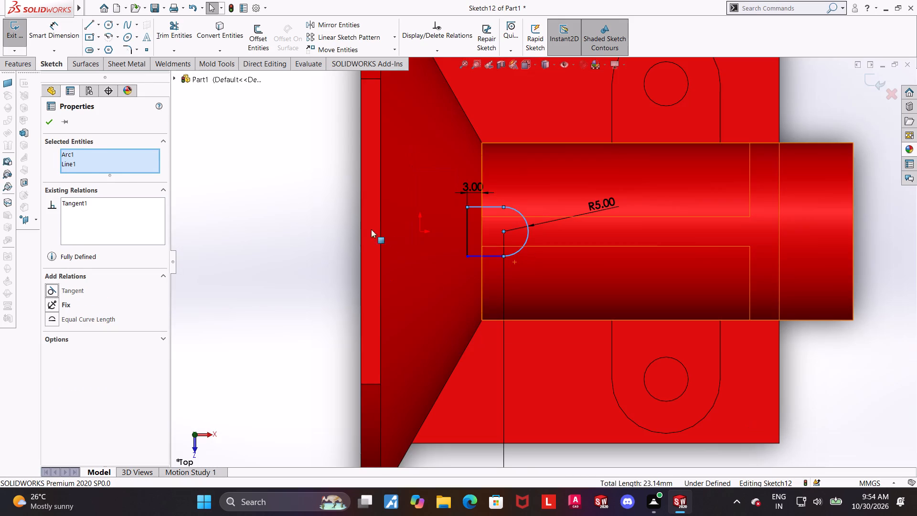
pyautogui.click(347, 226)
pyautogui.scroll(-3, 548, 245)
pyautogui.click(453, 269)
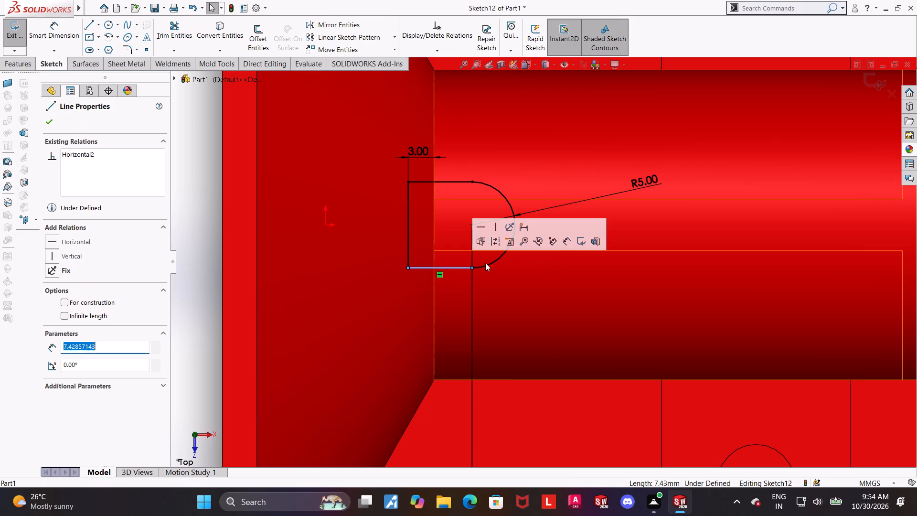
pyautogui.keyDown('ctrl'); pyautogui.click(489, 265); pyautogui.keyUp('ctrl')
pyautogui.click(56, 294)
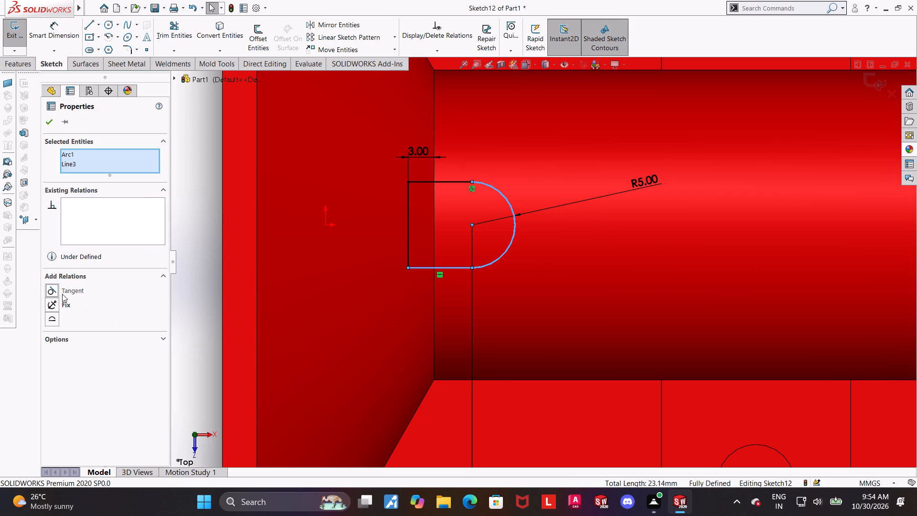
pyautogui.scroll(3, 163, 286)
pyautogui.scroll(4, 245, 285)
pyautogui.click(249, 281)
pyautogui.scroll(-1, 765, 279)
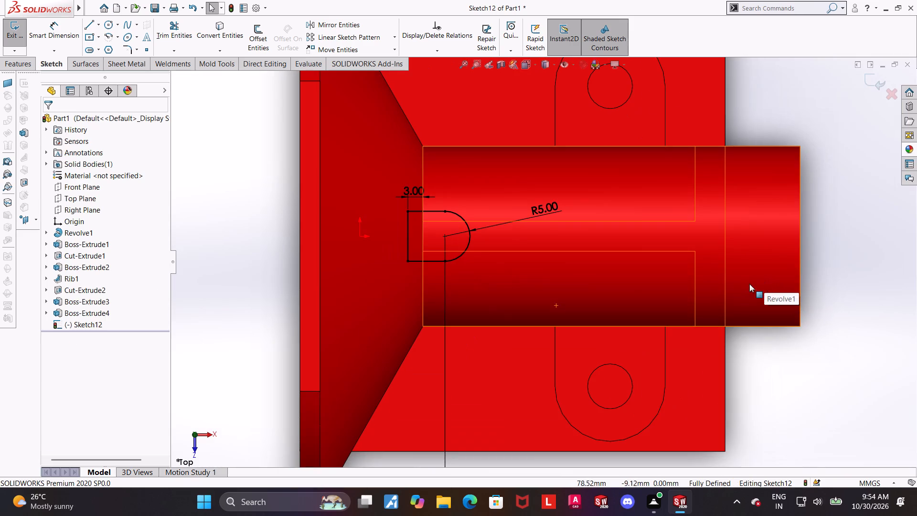
# Exit the completed round-ended boss profile sketch.
pyautogui.moveTo(377, 253); pyautogui.dragTo(362, 114, button='middle')
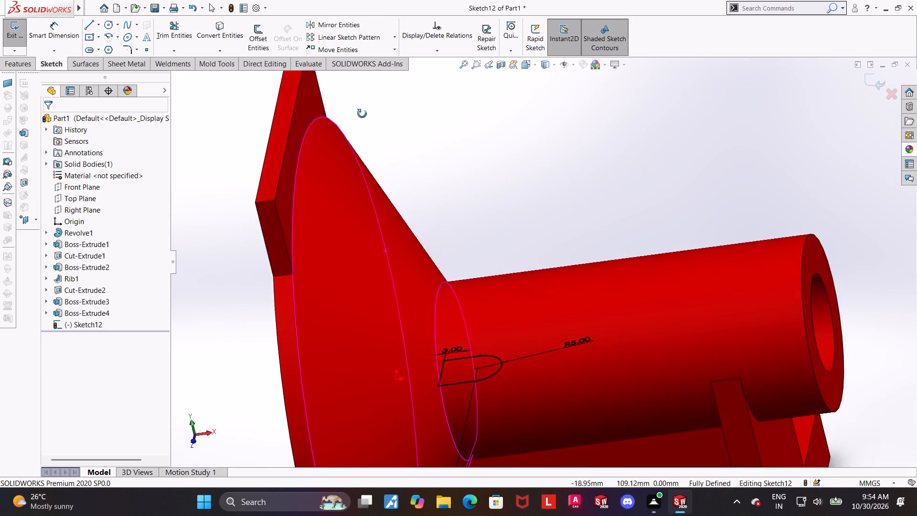
pyautogui.moveTo(362, 114); pyautogui.dragTo(392, 137, button='middle')
pyautogui.moveTo(616, 198); pyautogui.dragTo(595, 181, button='middle')
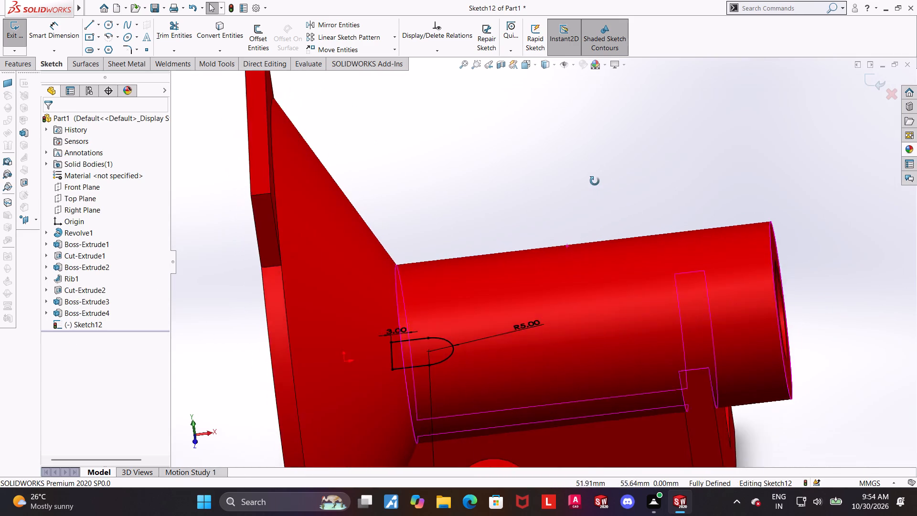
pyautogui.moveTo(595, 181); pyautogui.dragTo(595, 212, button='middle')
pyautogui.scroll(3, 595, 212)
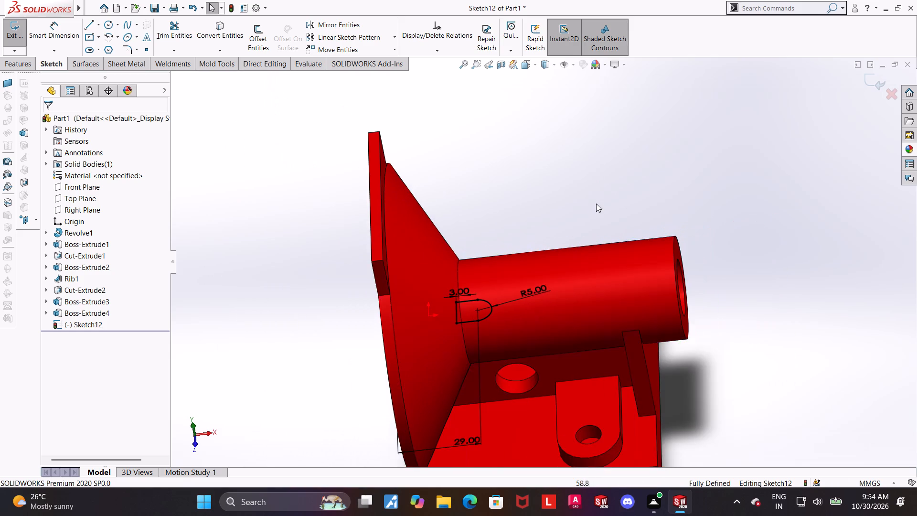
pyautogui.scroll(-2, 652, 197)
pyautogui.click(874, 83)
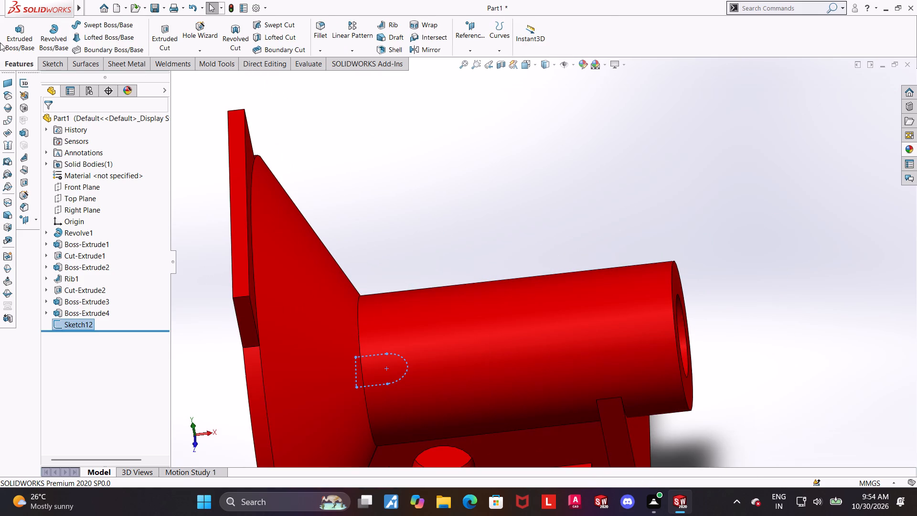
# Extrude the round-ended profile 5 mm upward as a merged blind boss, starting from a 17 mm offset above the sketch plane.
pyautogui.click(16, 38)
pyautogui.moveTo(568, 292); pyautogui.dragTo(581, 260, button='middle')
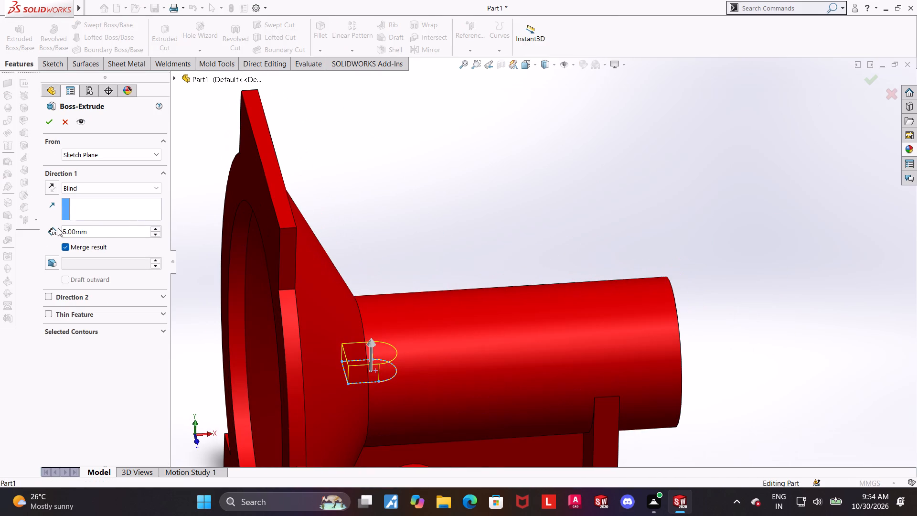
pyautogui.click(103, 232)
pyautogui.moveTo(110, 233); pyautogui.dragTo(21, 230)
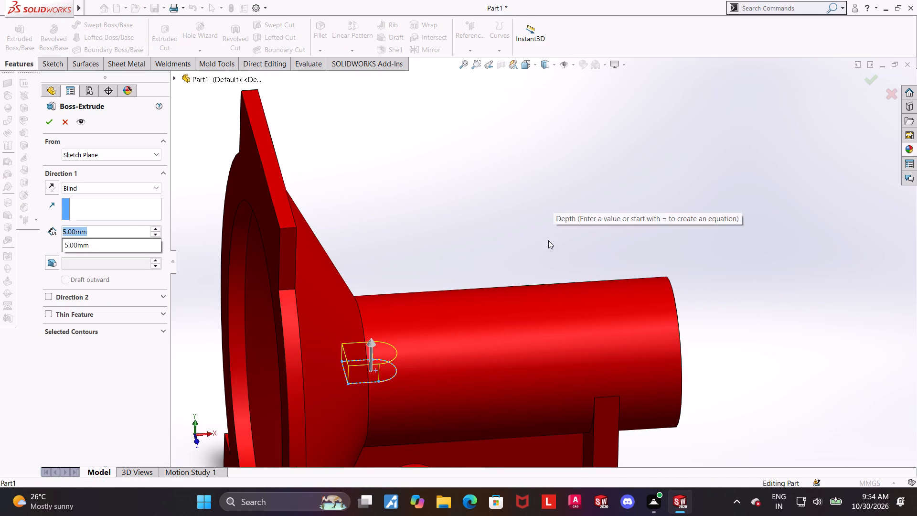
pyautogui.press('1')
pyautogui.press('BackSpace')
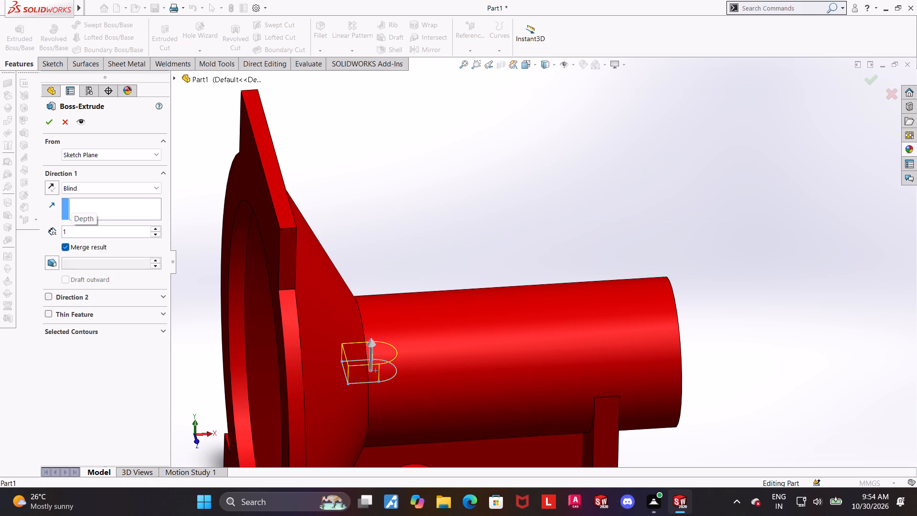
pyautogui.press('5')
pyautogui.press('Return')
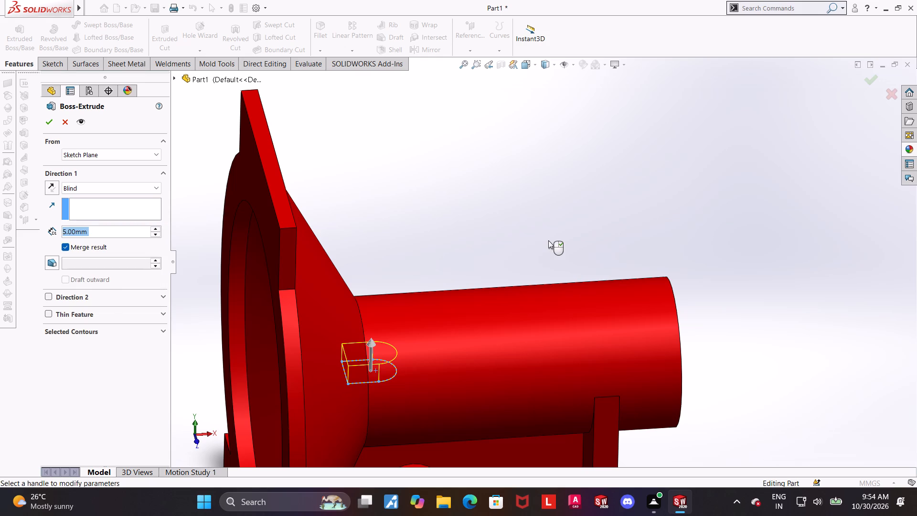
pyautogui.click(106, 154)
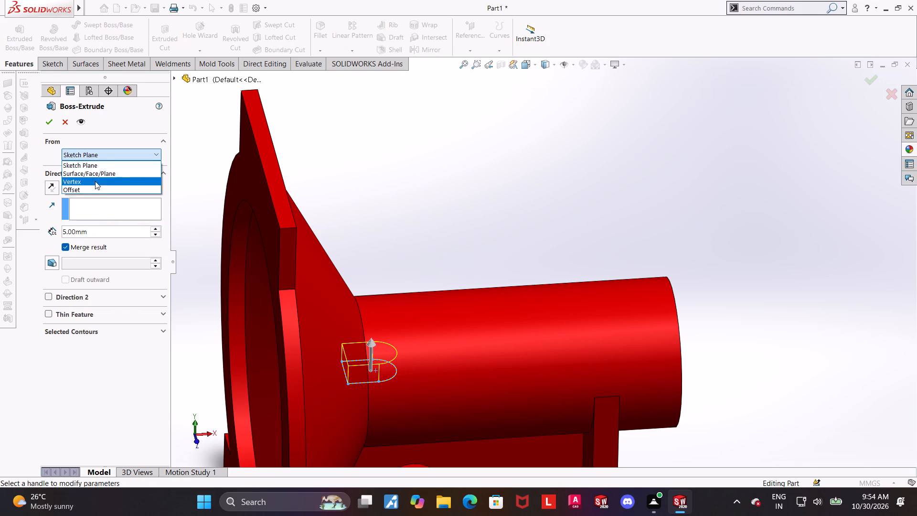
pyautogui.click(84, 192)
pyautogui.moveTo(98, 174); pyautogui.dragTo(0, 171)
pyautogui.write('17')
pyautogui.press('Return')
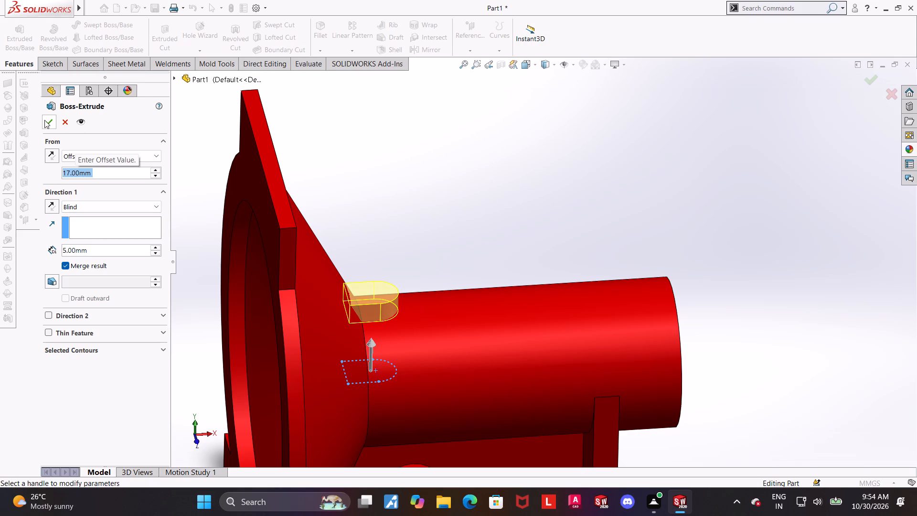
pyautogui.click(44, 120)
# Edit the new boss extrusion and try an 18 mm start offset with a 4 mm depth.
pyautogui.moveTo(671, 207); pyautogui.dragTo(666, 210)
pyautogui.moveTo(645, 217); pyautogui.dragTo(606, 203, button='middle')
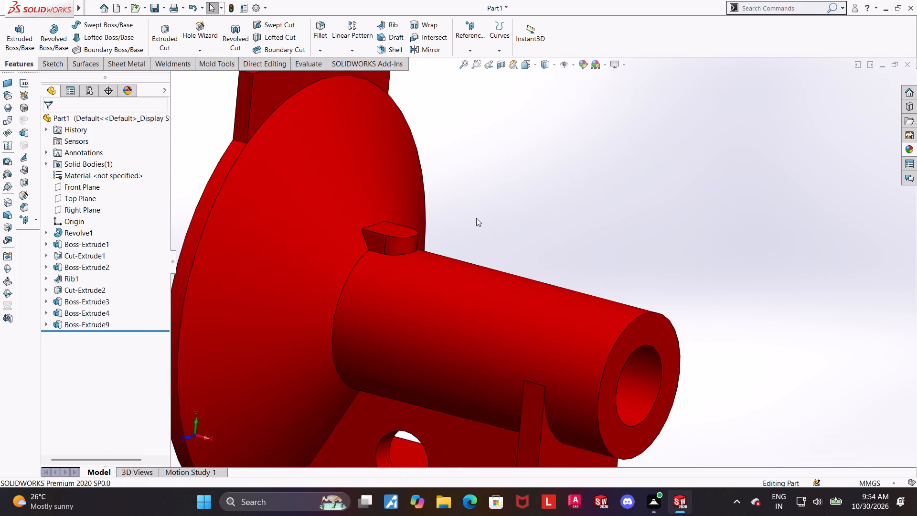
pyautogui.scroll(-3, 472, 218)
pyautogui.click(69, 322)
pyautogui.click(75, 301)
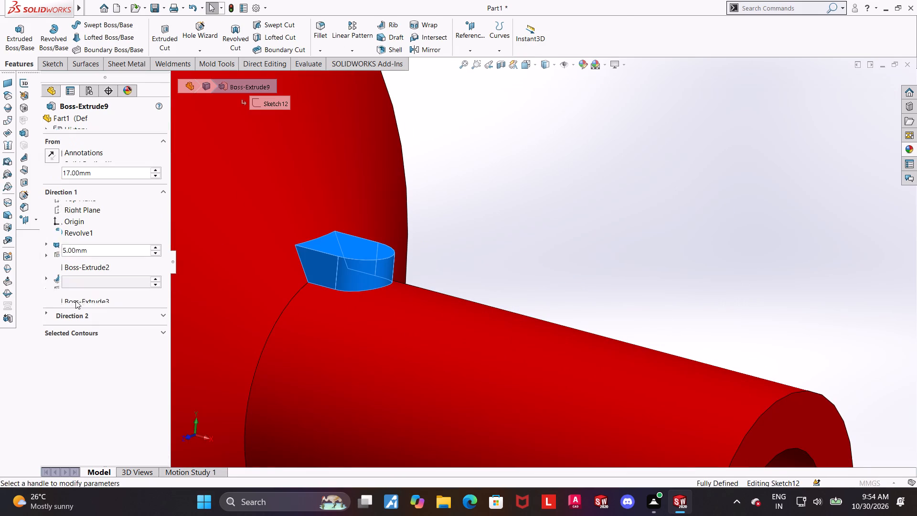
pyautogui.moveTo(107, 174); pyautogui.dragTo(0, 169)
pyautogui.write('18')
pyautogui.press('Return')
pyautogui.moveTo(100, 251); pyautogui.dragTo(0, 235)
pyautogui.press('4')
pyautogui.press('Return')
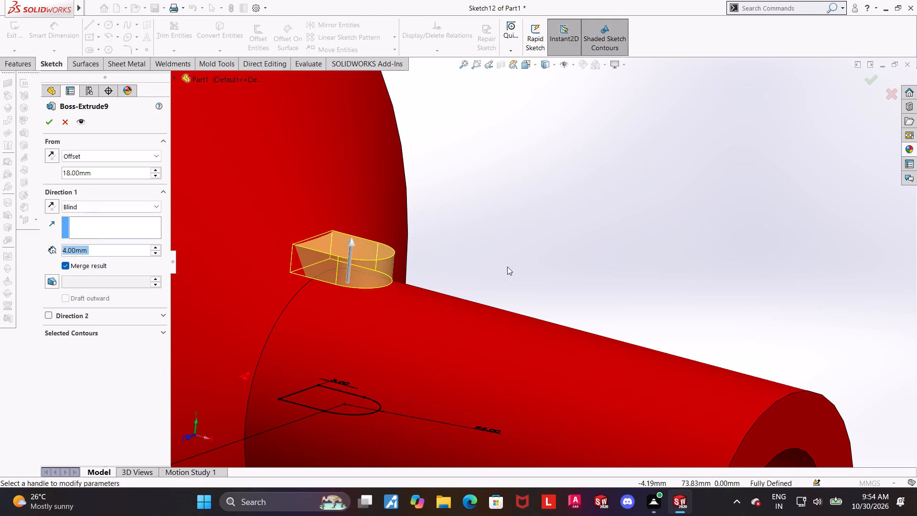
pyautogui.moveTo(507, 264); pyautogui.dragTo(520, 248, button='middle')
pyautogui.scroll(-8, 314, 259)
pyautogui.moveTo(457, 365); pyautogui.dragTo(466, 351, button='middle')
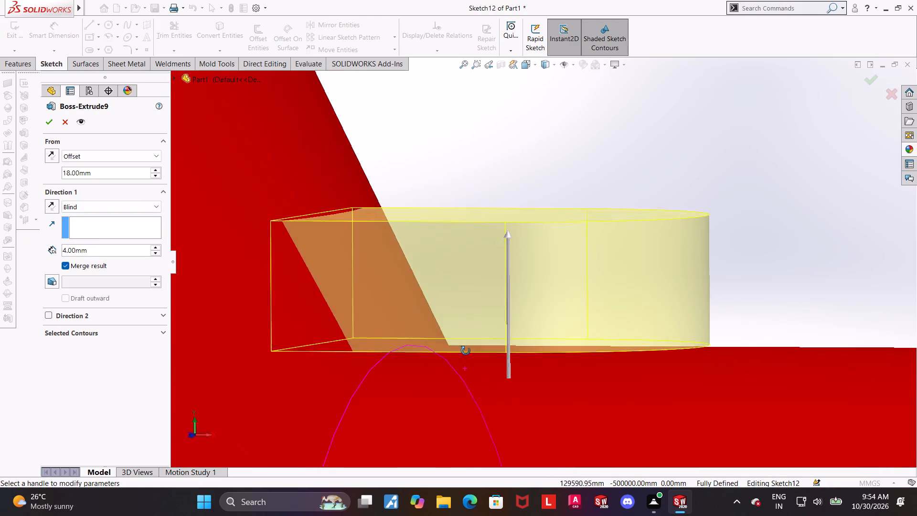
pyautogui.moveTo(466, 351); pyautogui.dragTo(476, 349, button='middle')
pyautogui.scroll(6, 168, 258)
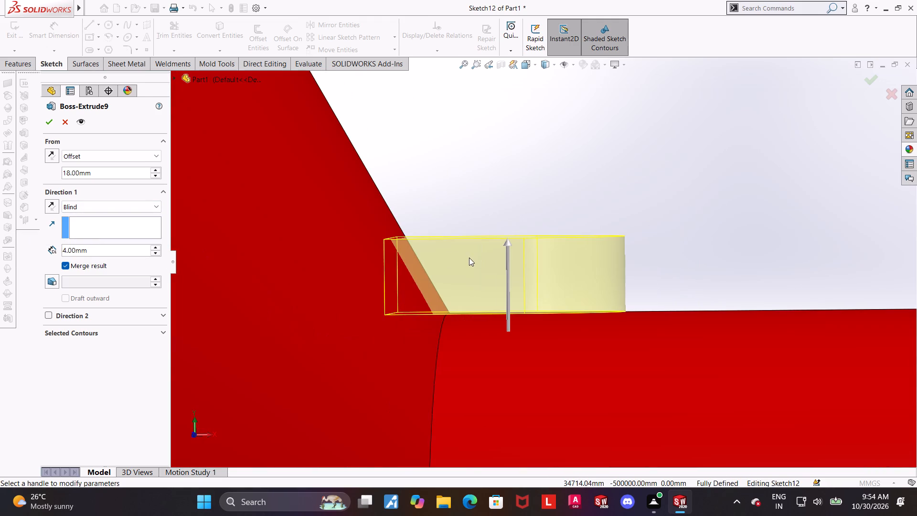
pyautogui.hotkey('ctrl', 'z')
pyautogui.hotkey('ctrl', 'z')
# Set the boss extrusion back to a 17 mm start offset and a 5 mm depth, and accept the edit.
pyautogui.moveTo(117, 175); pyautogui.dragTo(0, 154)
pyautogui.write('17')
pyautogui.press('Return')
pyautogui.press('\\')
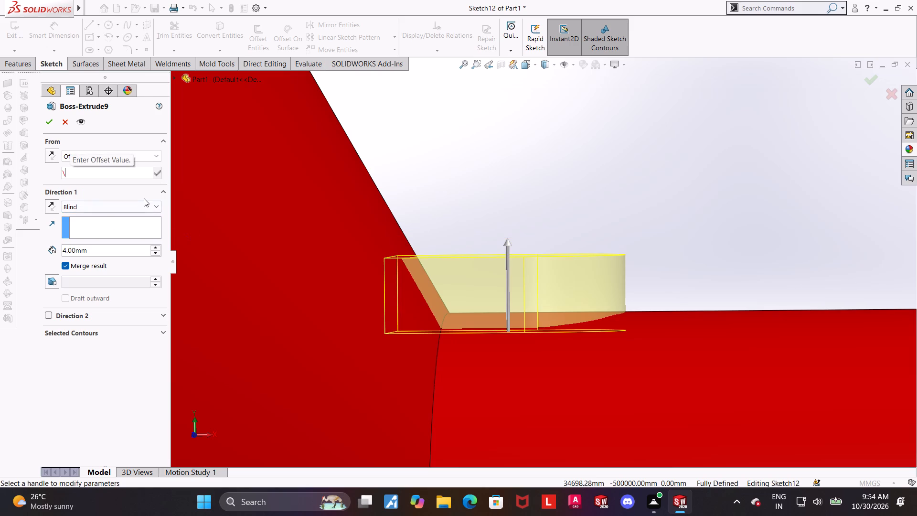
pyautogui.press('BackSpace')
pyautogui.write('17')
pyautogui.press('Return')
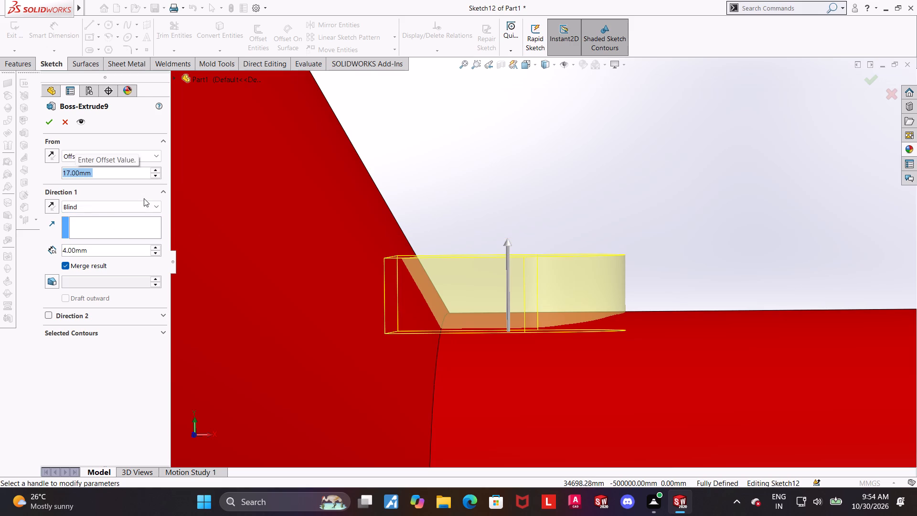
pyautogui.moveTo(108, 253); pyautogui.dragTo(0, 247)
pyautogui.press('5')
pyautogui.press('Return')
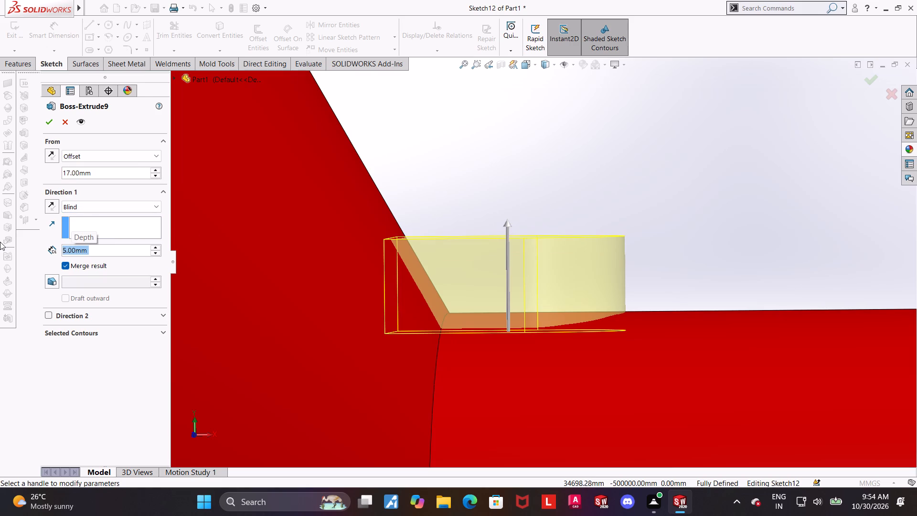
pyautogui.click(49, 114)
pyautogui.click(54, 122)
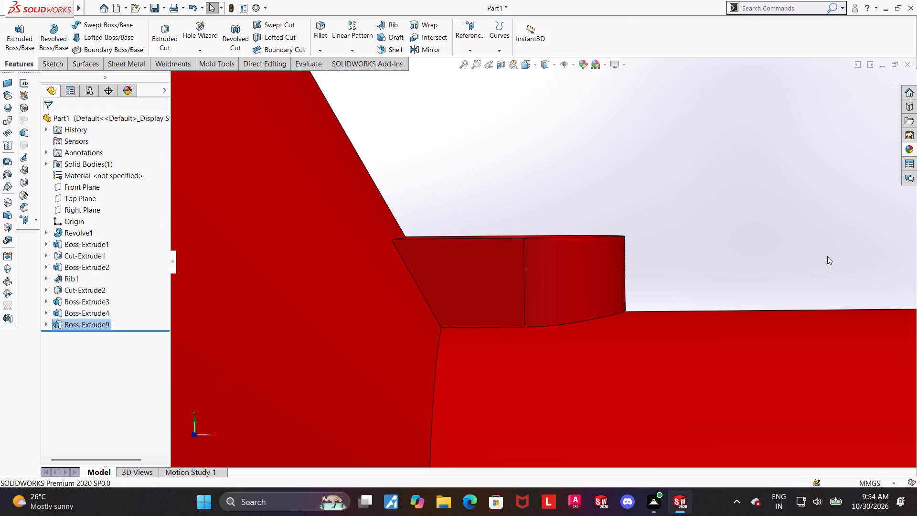
# Examine the round-ended boss and the whole part in isometric view and from other angles.
pyautogui.click(761, 225)
pyautogui.hotkey('ctrl', '7')
pyautogui.click(683, 284)
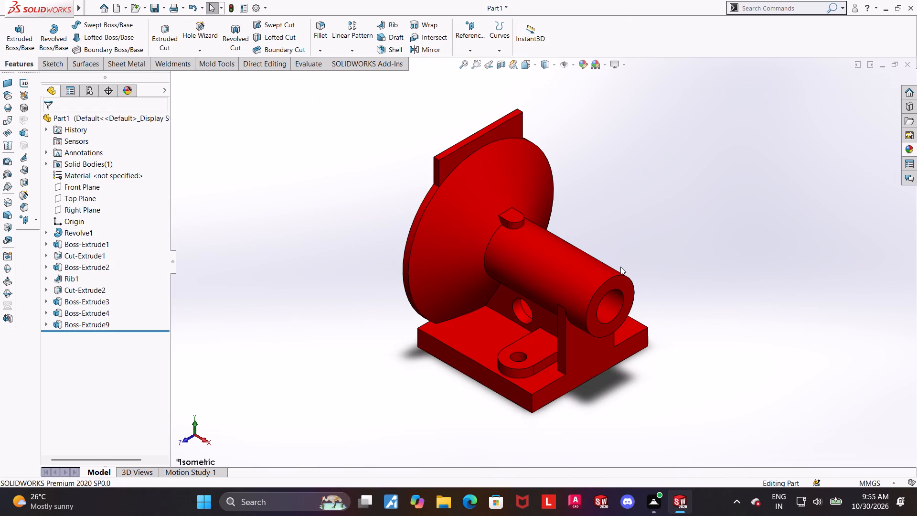
pyautogui.scroll(2, 669, 242)
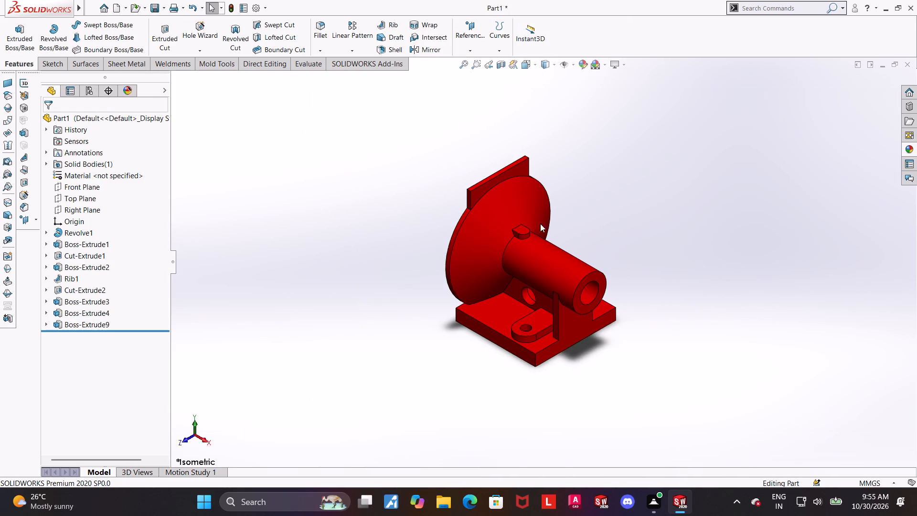
pyautogui.scroll(-1, 540, 224)
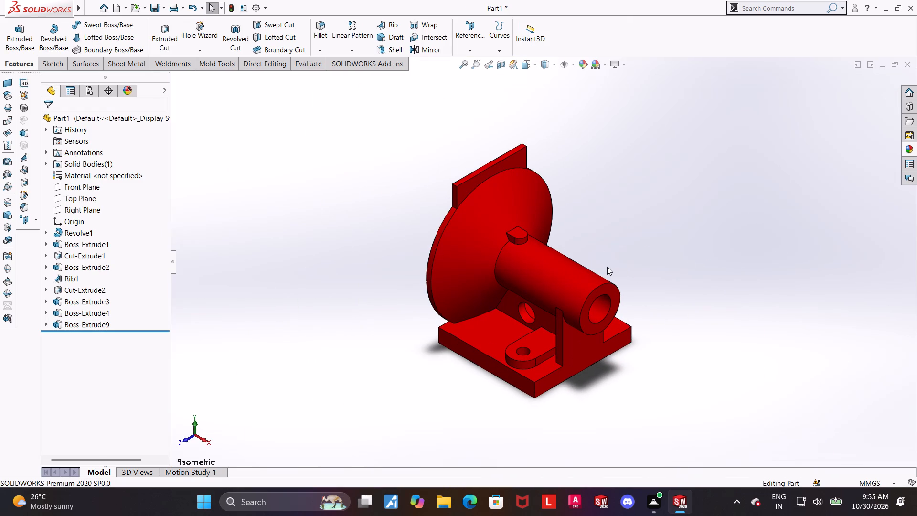
pyautogui.scroll(-1, 607, 267)
pyautogui.scroll(-3, 523, 236)
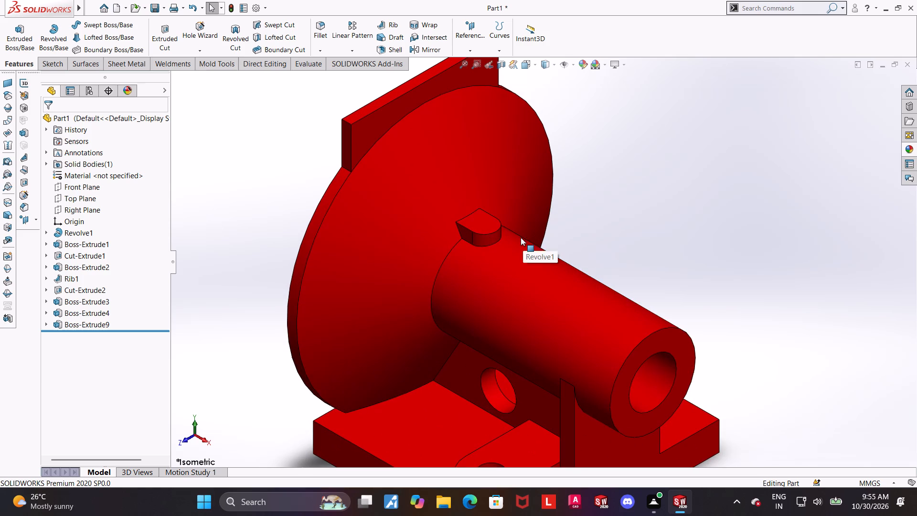
pyautogui.click(480, 224)
pyautogui.scroll(2, 480, 223)
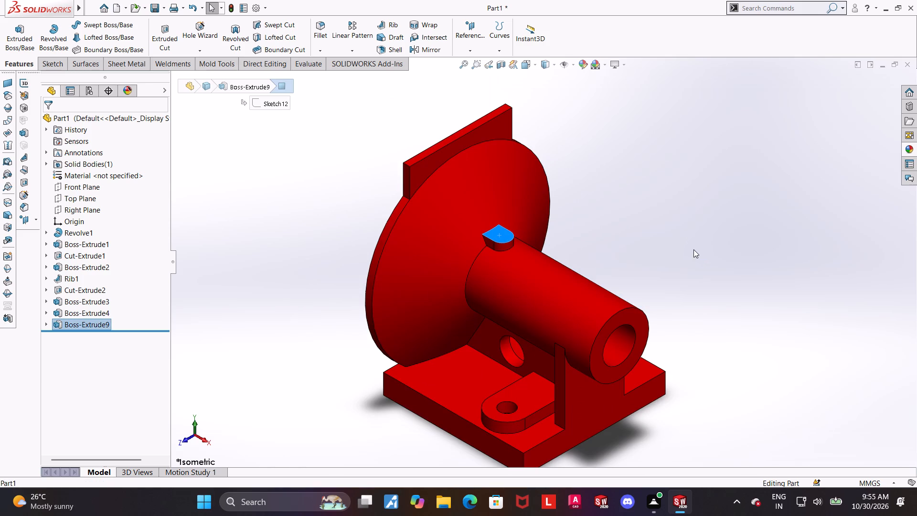
pyautogui.scroll(1, 693, 249)
pyautogui.scroll(-1, 629, 262)
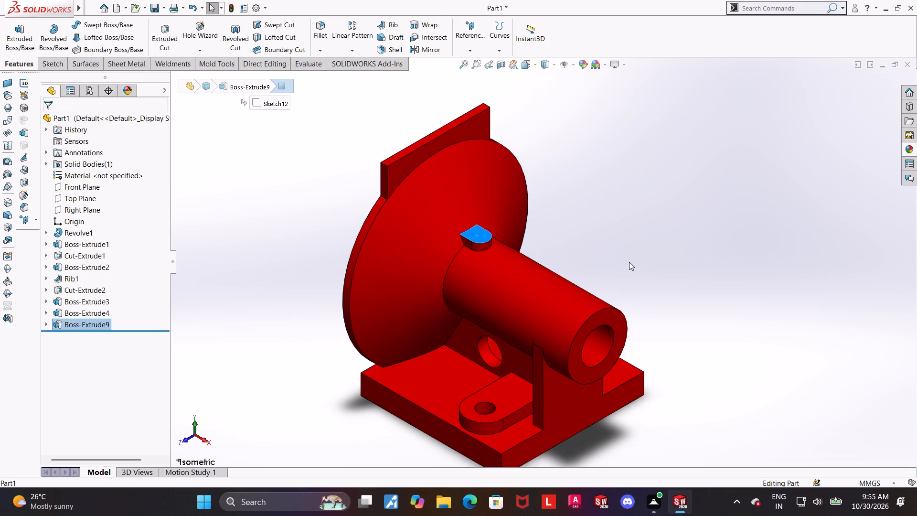
pyautogui.scroll(-1, 629, 262)
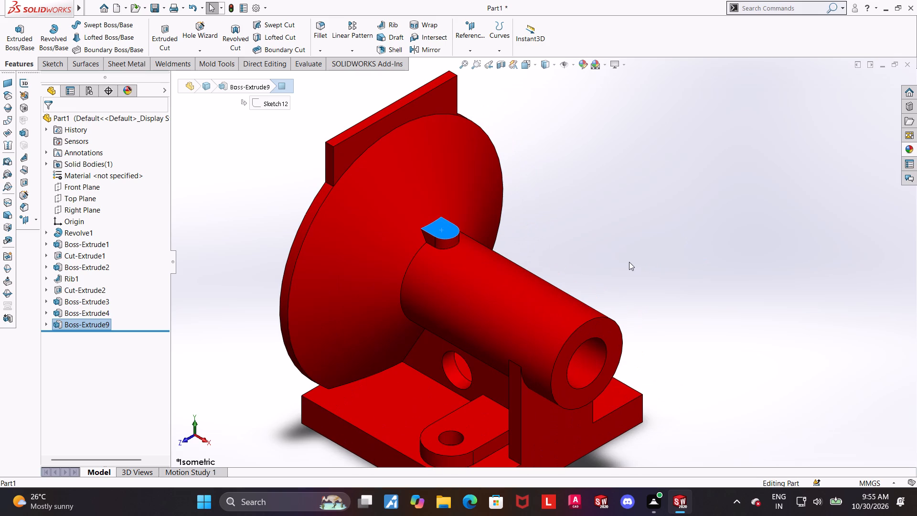
pyautogui.scroll(-1, 532, 260)
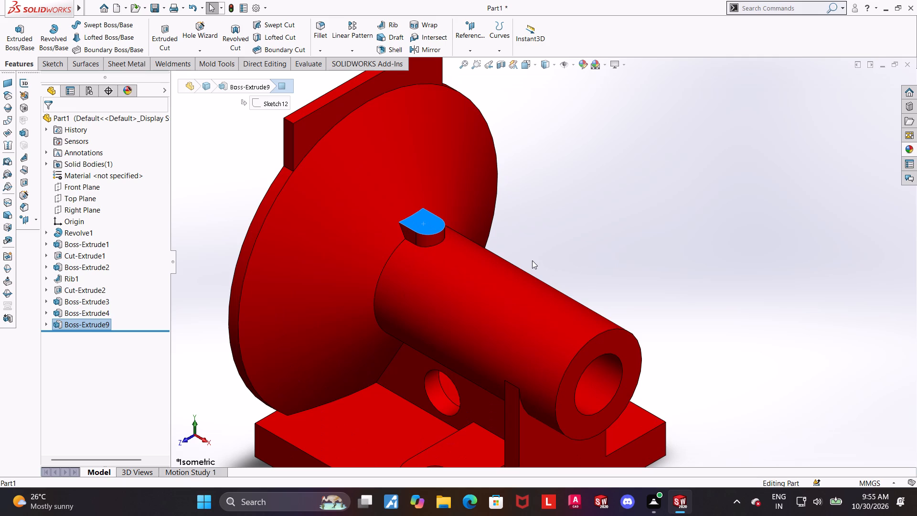
pyautogui.scroll(1, 532, 260)
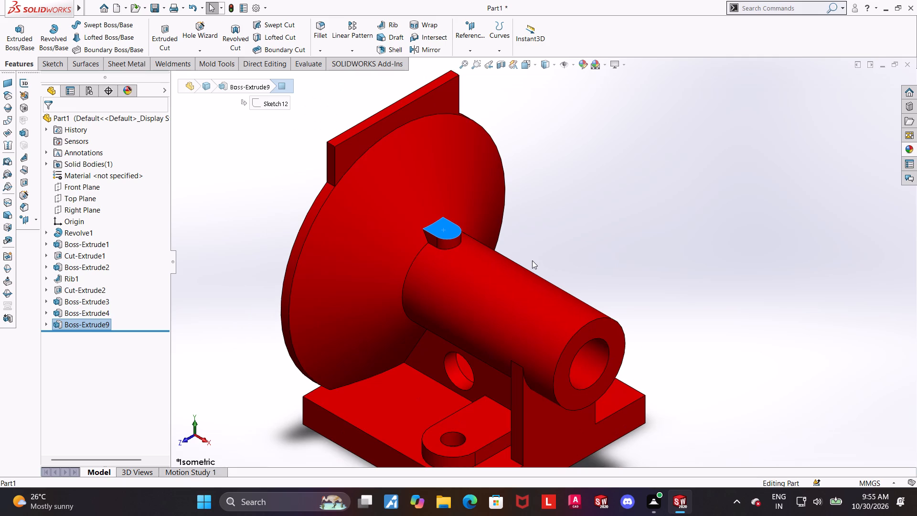
pyautogui.scroll(-1, 532, 260)
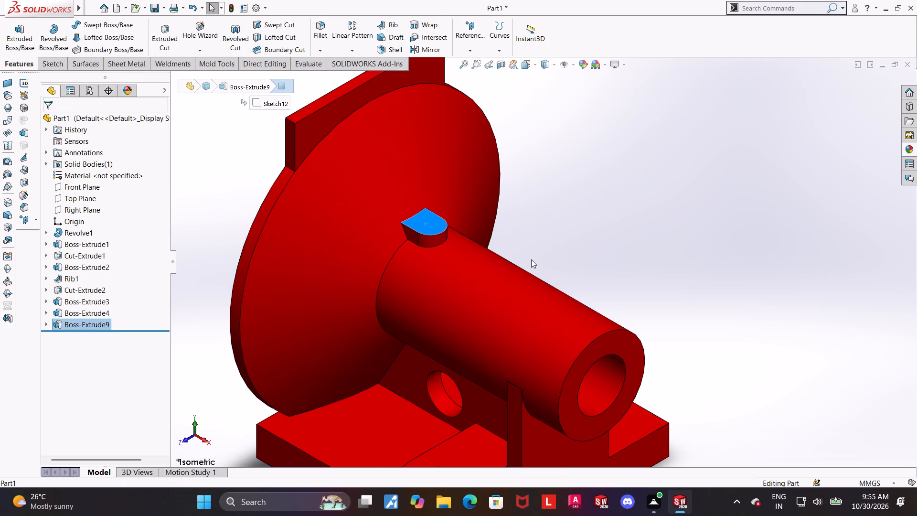
pyautogui.scroll(1, 531, 259)
pyautogui.scroll(-1, 531, 259)
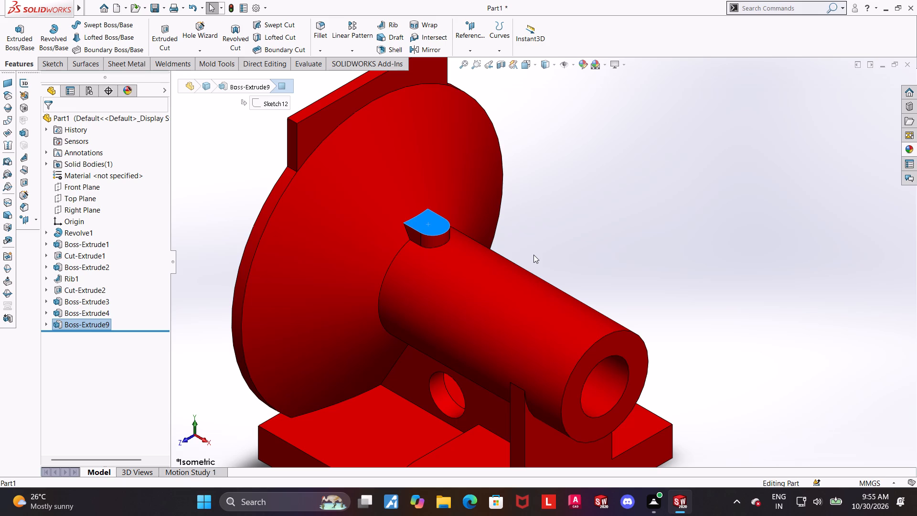
pyautogui.scroll(1, 533, 255)
pyautogui.click(565, 232)
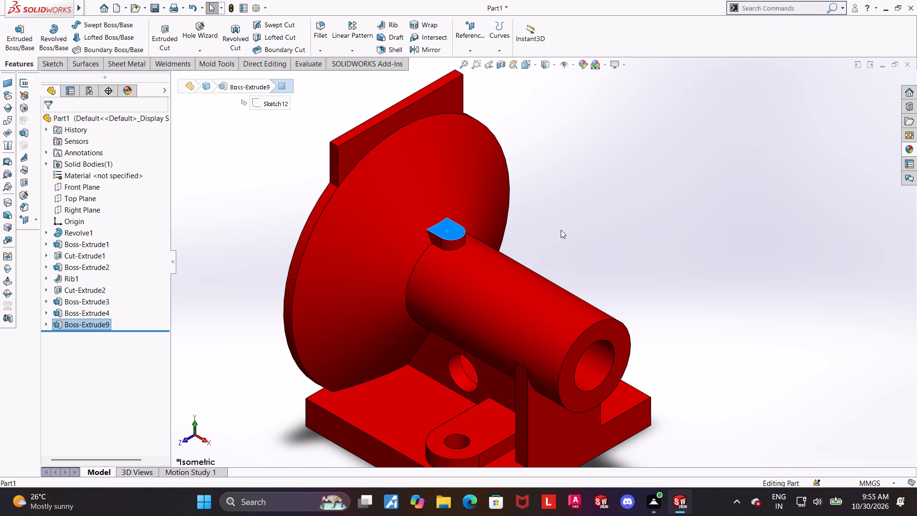
pyautogui.moveTo(531, 214); pyautogui.dragTo(504, 242, button='middle')
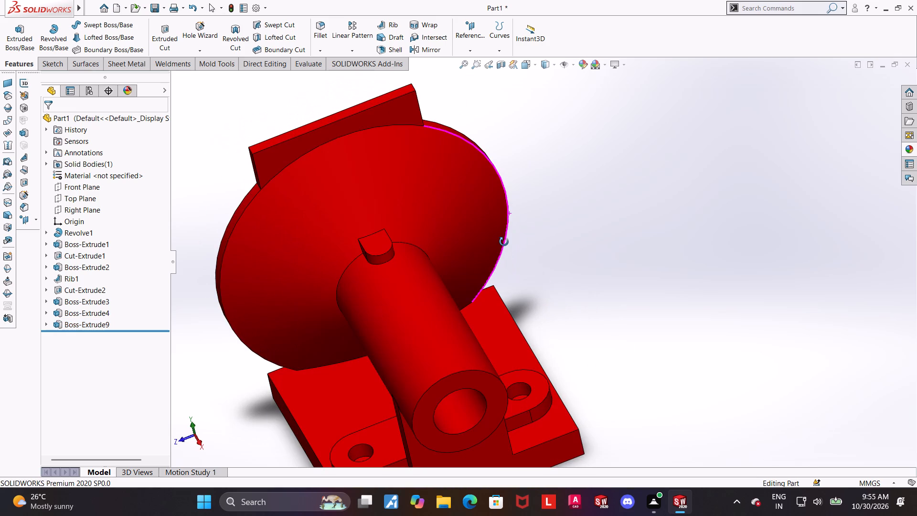
pyautogui.moveTo(504, 242); pyautogui.dragTo(504, 243, button='middle')
pyautogui.scroll(2, 469, 309)
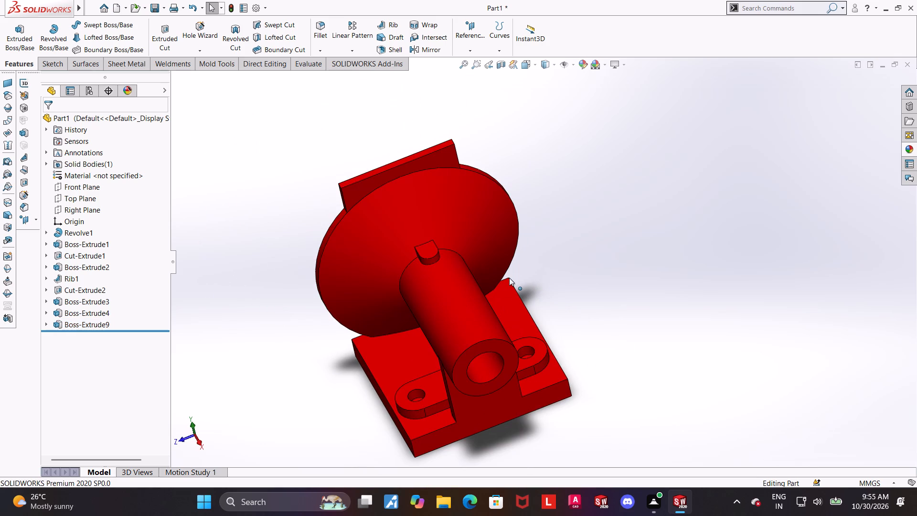
pyautogui.moveTo(515, 269); pyautogui.dragTo(521, 301, button='middle')
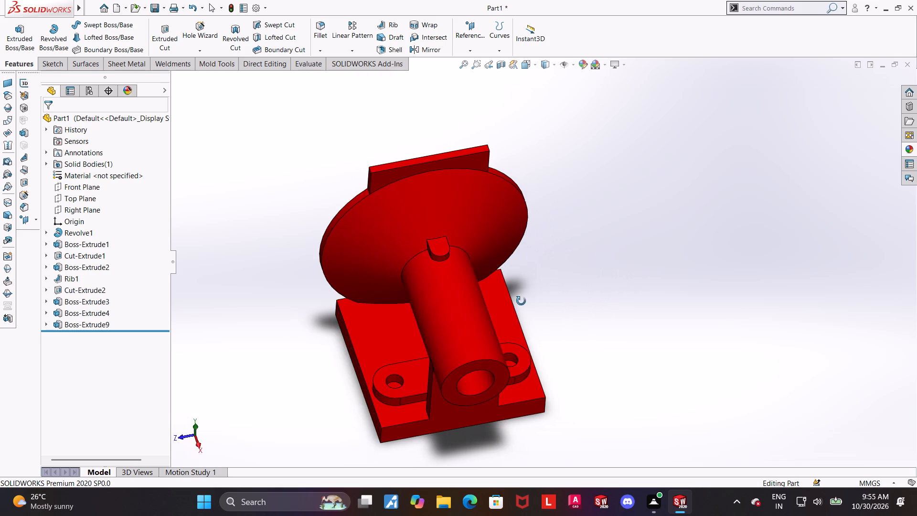
pyautogui.moveTo(521, 301); pyautogui.dragTo(526, 268, button='middle')
pyautogui.scroll(1, 535, 253)
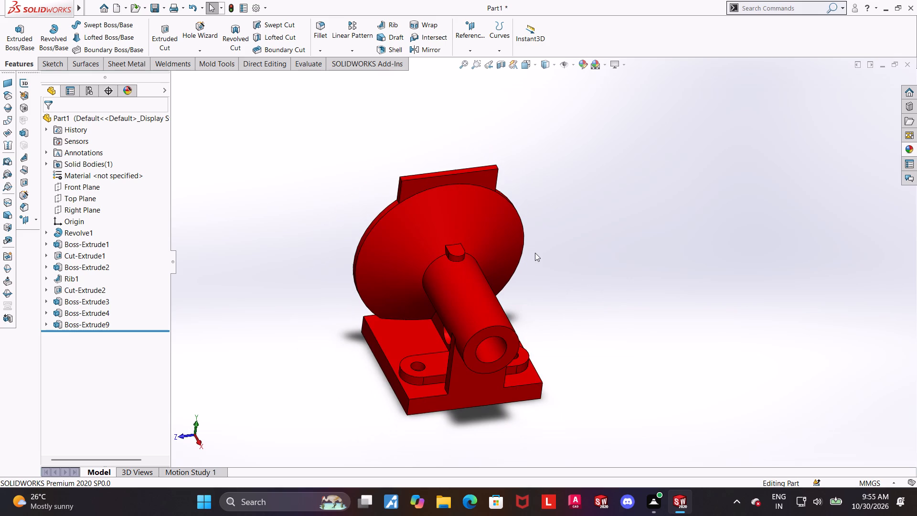
# Examine the round-ended boss, flange, hub bore and recessed base plate from several angles.
pyautogui.scroll(-1, 535, 253)
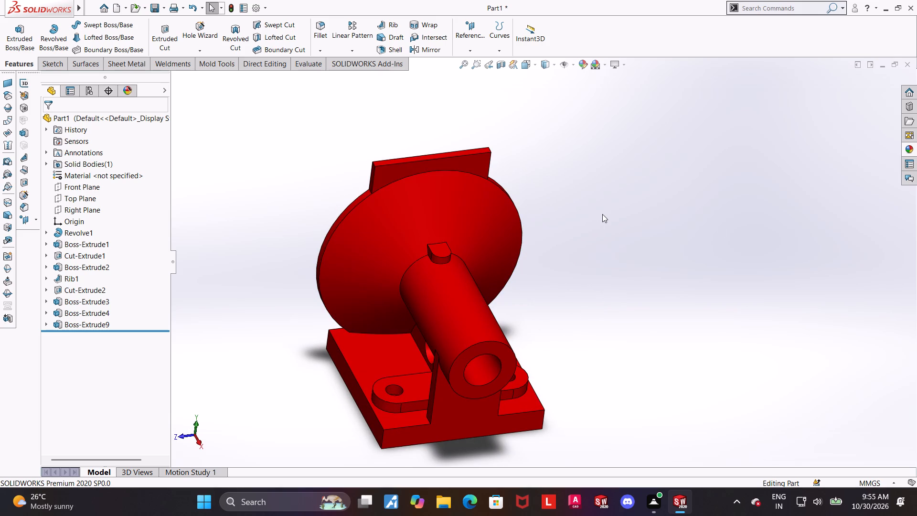
pyautogui.scroll(1, 626, 212)
pyautogui.moveTo(625, 212); pyautogui.dragTo(563, 238, button='middle')
pyautogui.scroll(-5, 567, 242)
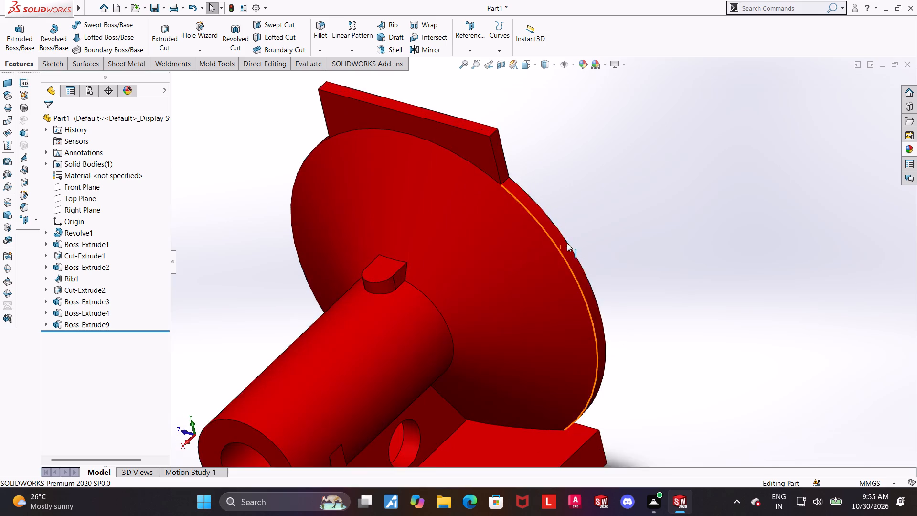
pyautogui.middleClick(561, 250)
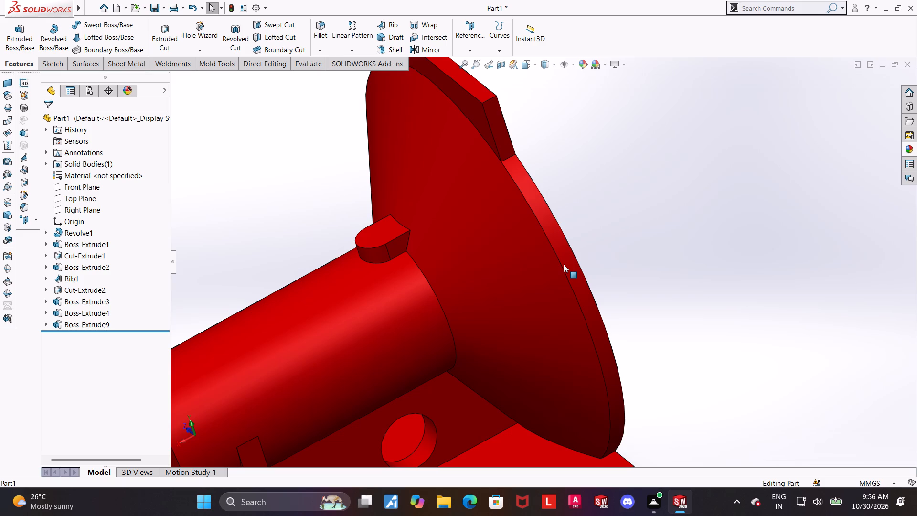
pyautogui.scroll(1, 581, 282)
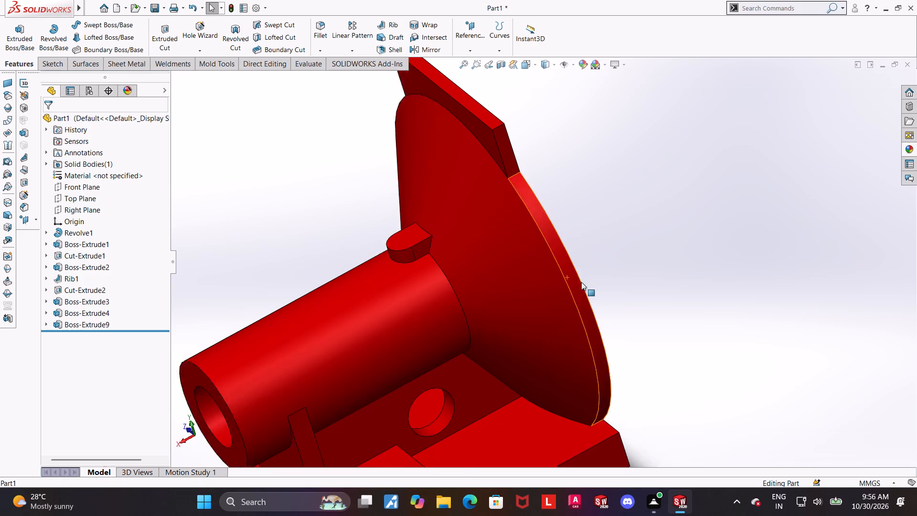
pyautogui.scroll(1, 581, 282)
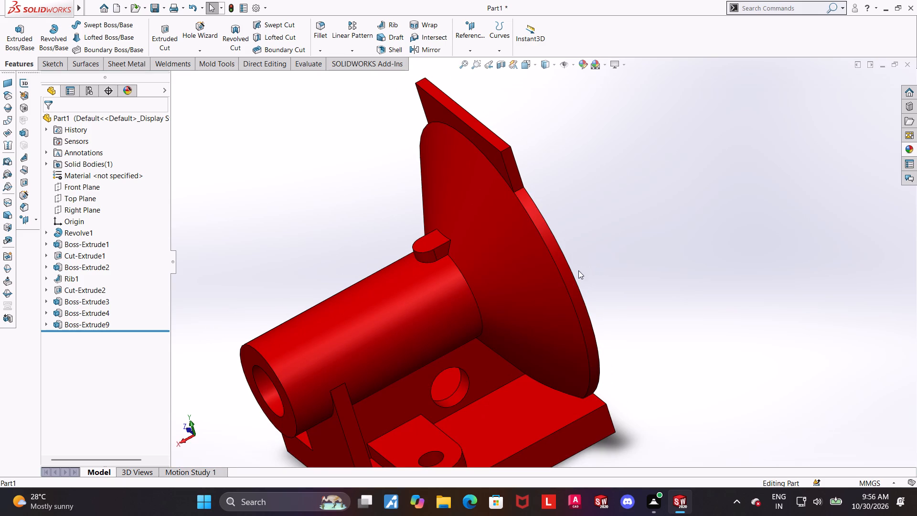
pyautogui.scroll(1, 578, 270)
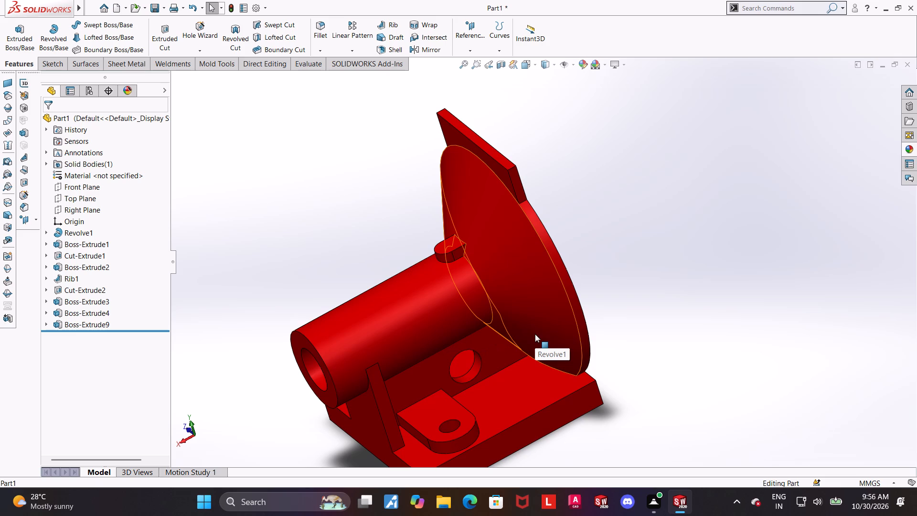
pyautogui.moveTo(521, 316); pyautogui.dragTo(533, 309, button='middle')
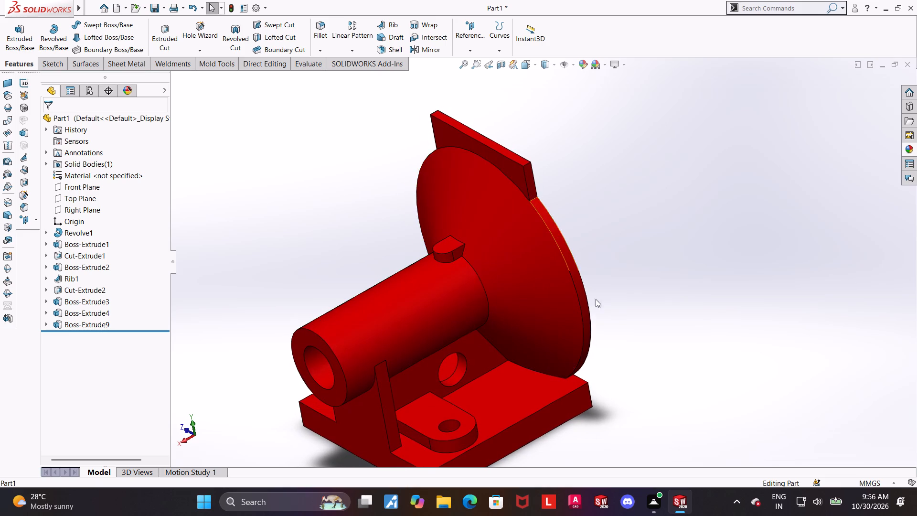
pyautogui.scroll(2, 634, 298)
pyautogui.scroll(-1, 498, 276)
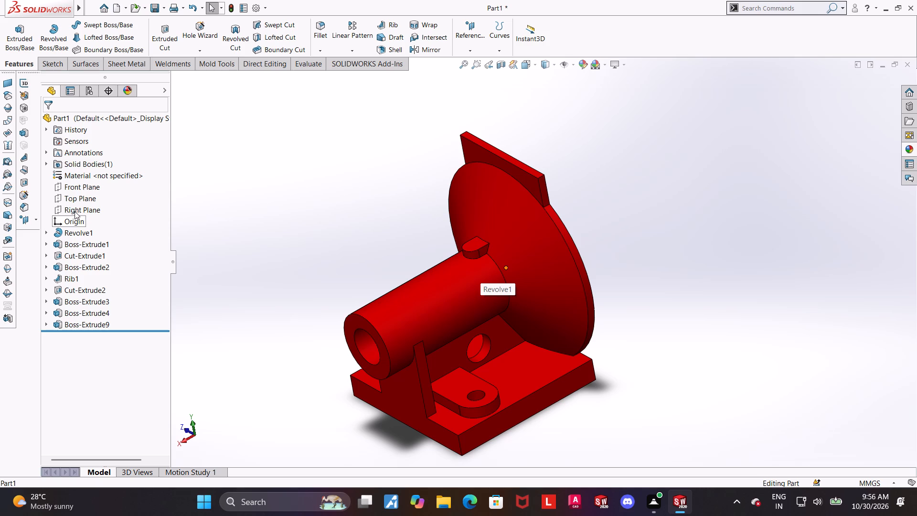
pyautogui.scroll(1, 458, 266)
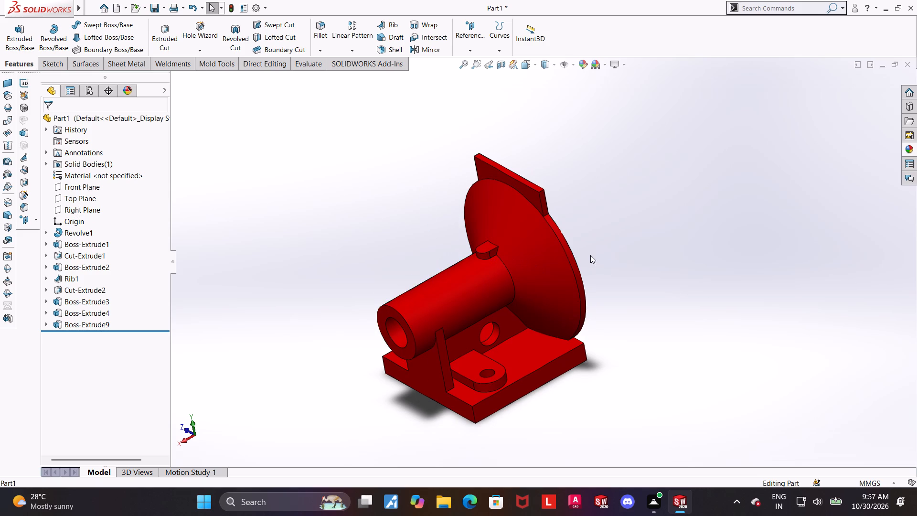
pyautogui.scroll(2, 566, 260)
pyautogui.scroll(-1, 570, 253)
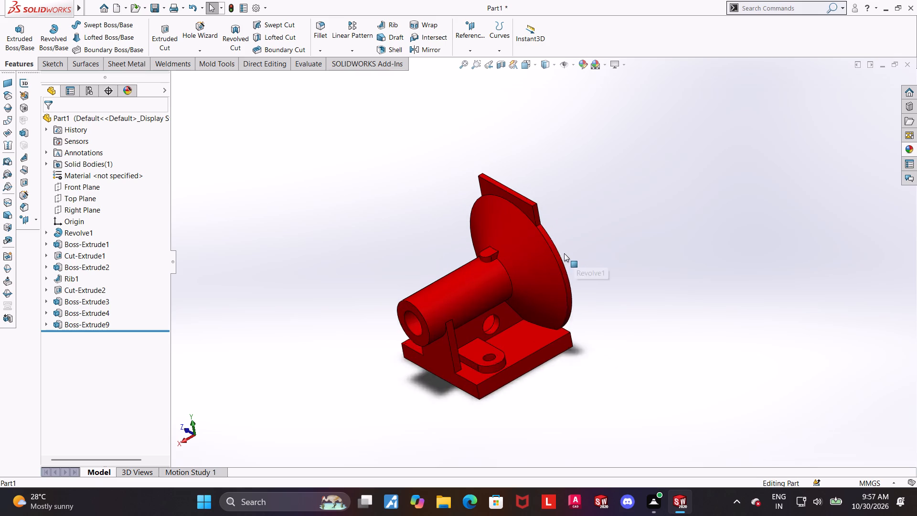
pyautogui.scroll(-2, 564, 253)
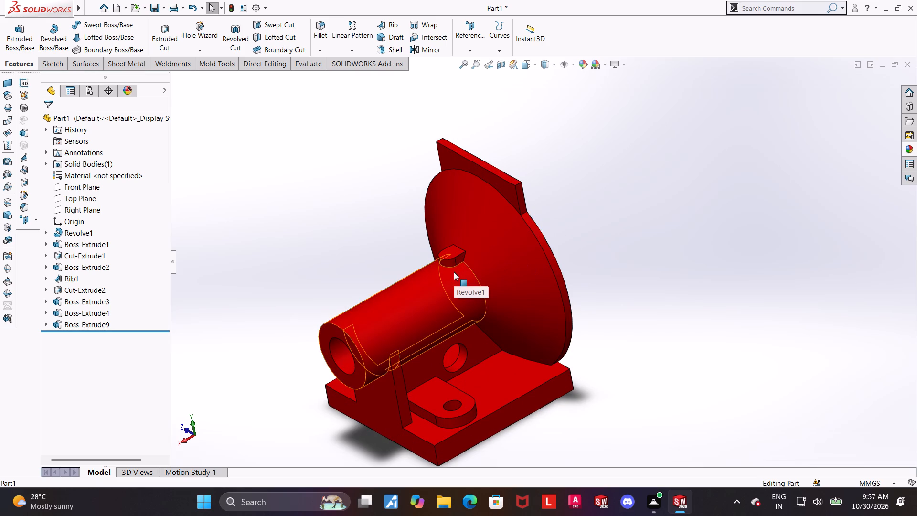
pyautogui.scroll(1, 495, 271)
pyautogui.scroll(-1, 487, 269)
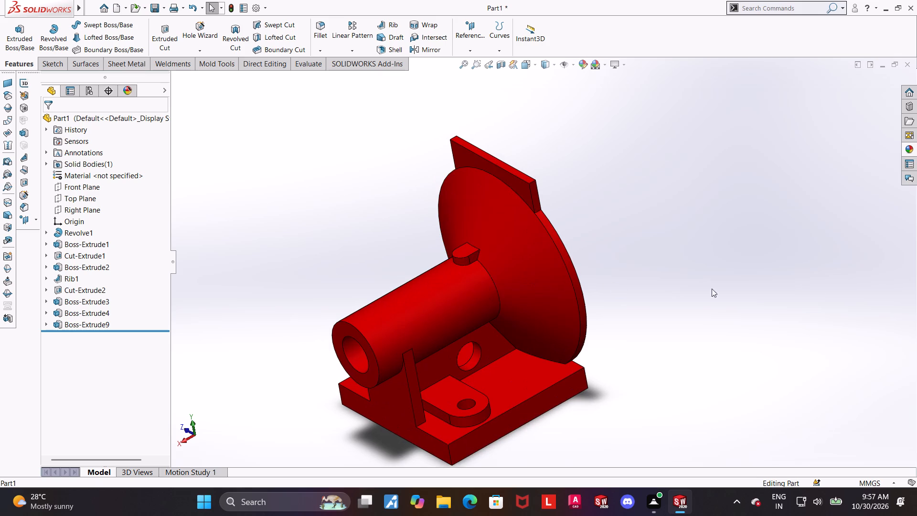
pyautogui.moveTo(700, 291); pyautogui.dragTo(776, 283, button='middle')
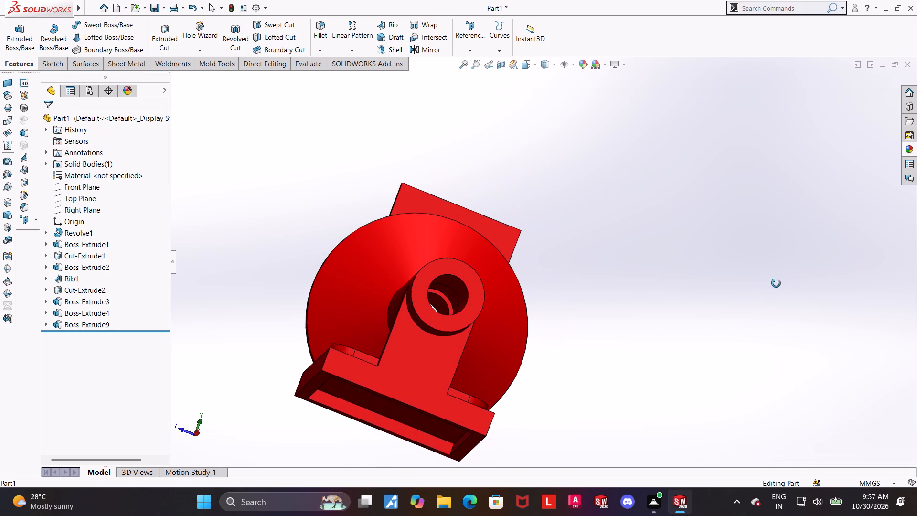
pyautogui.moveTo(776, 283); pyautogui.dragTo(774, 281, button='middle')
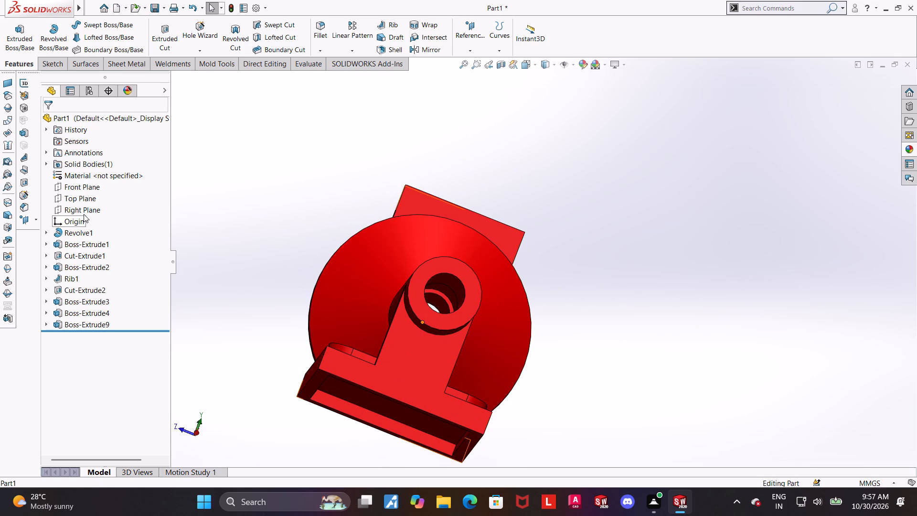
# Start a sketch on the Right Plane, viewed normal to it, and draw an origin-centred circle about 83 mm in diameter.
pyautogui.click(84, 213)
pyautogui.click(92, 197)
pyautogui.click(79, 339)
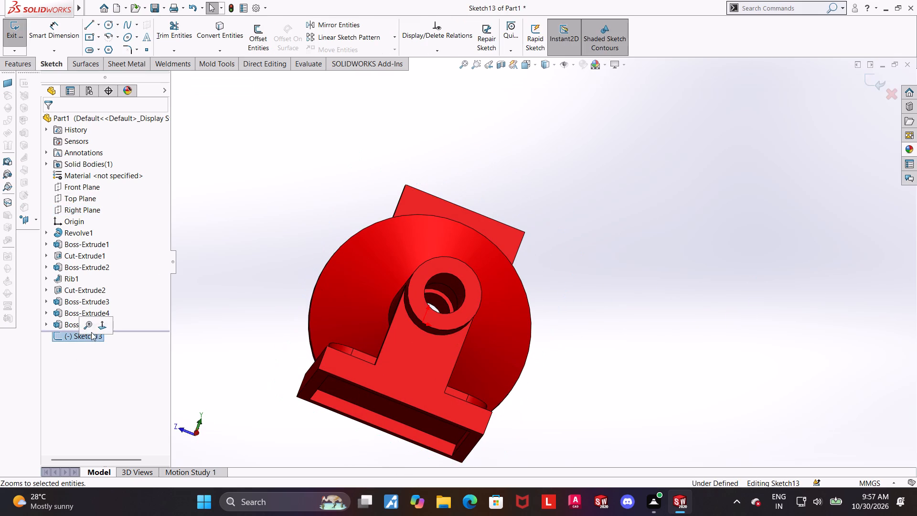
pyautogui.click(95, 328)
pyautogui.click(89, 338)
pyautogui.click(116, 330)
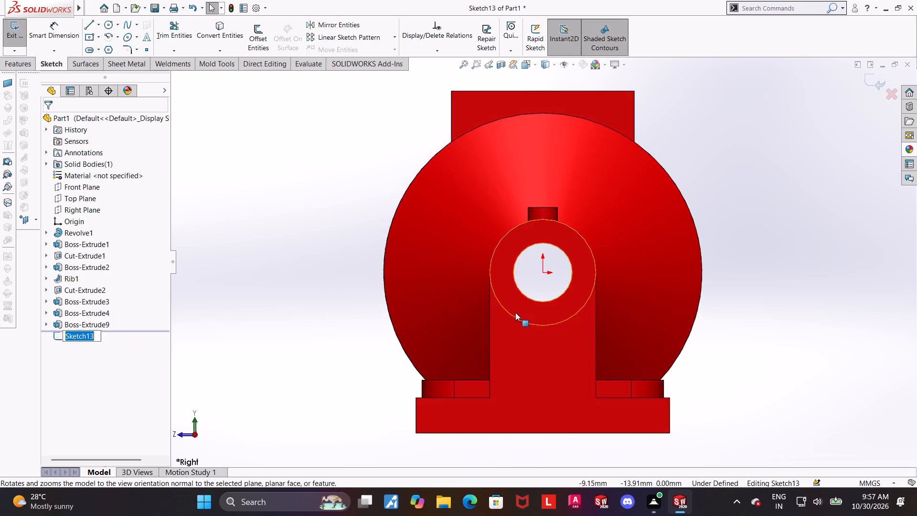
pyautogui.scroll(1, 515, 312)
pyautogui.scroll(-1, 515, 312)
pyautogui.click(108, 22)
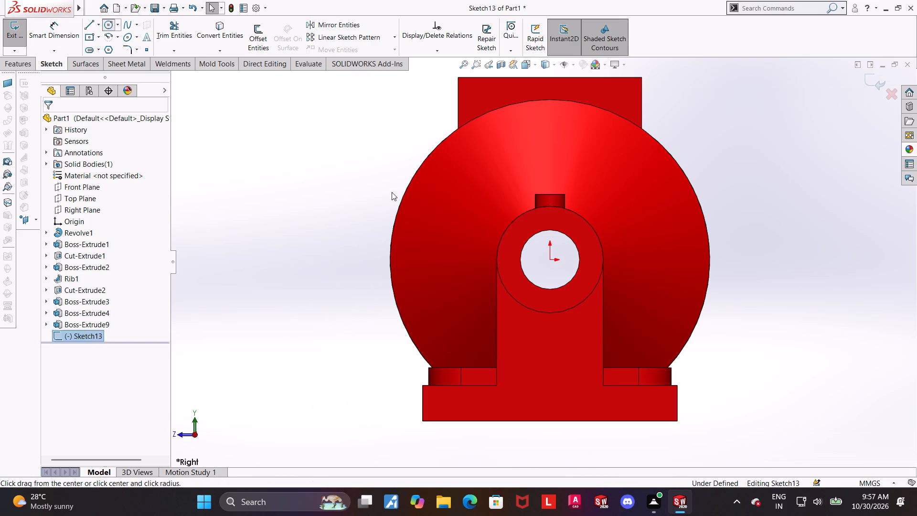
pyautogui.click(552, 261)
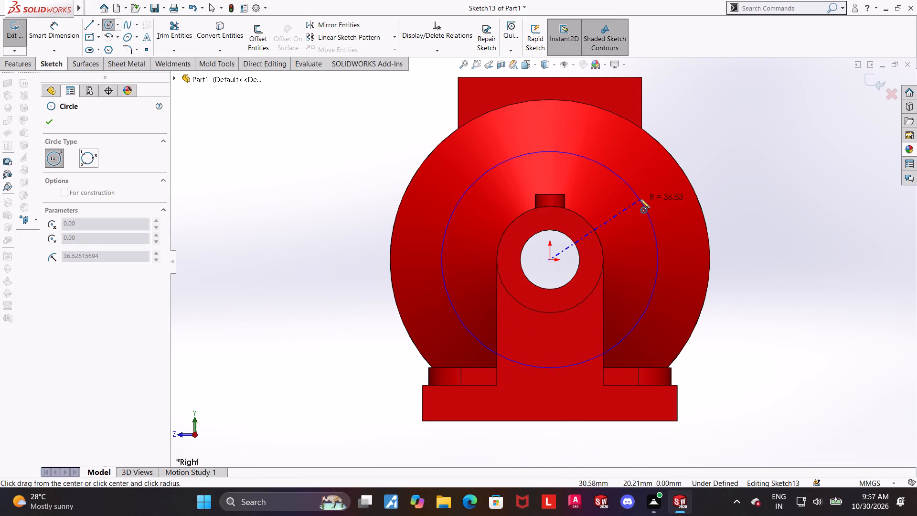
pyautogui.click(656, 197)
pyautogui.press('Escape')
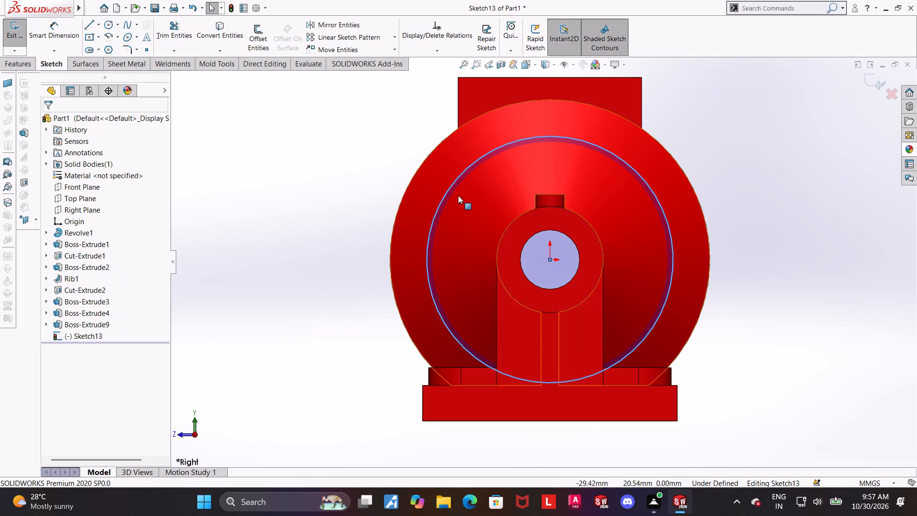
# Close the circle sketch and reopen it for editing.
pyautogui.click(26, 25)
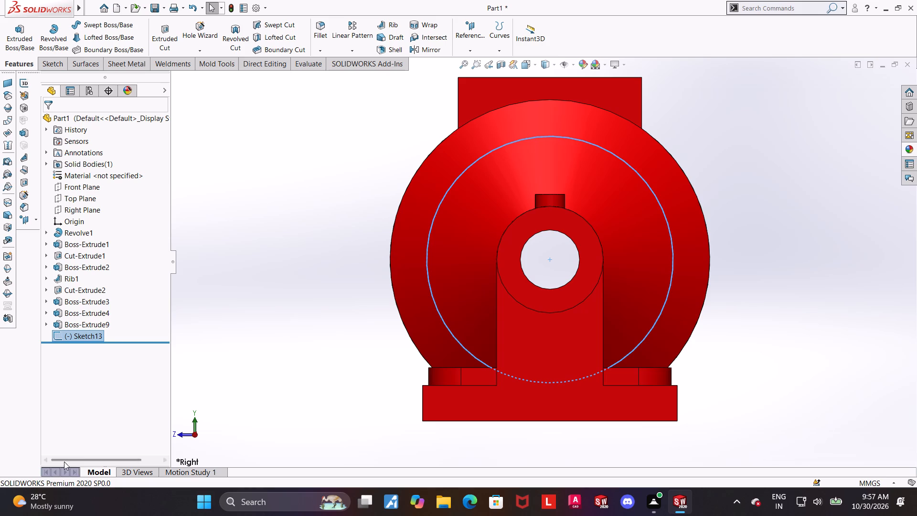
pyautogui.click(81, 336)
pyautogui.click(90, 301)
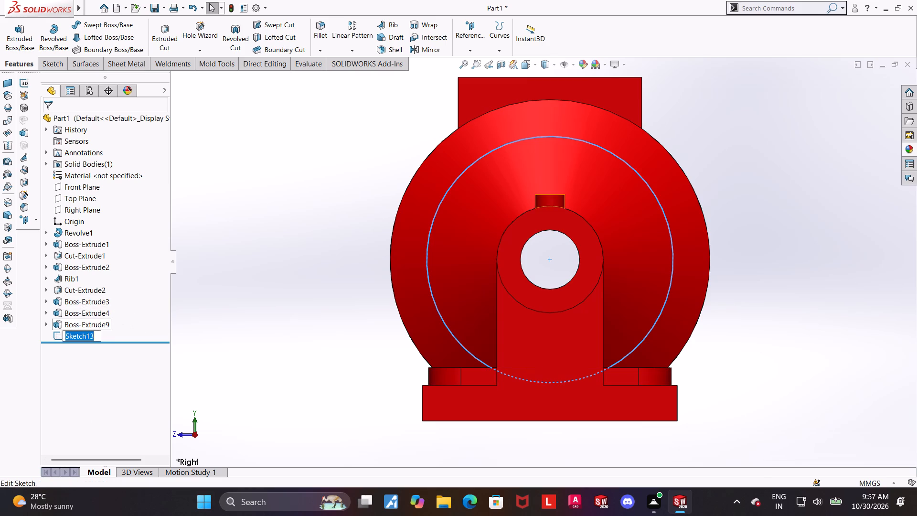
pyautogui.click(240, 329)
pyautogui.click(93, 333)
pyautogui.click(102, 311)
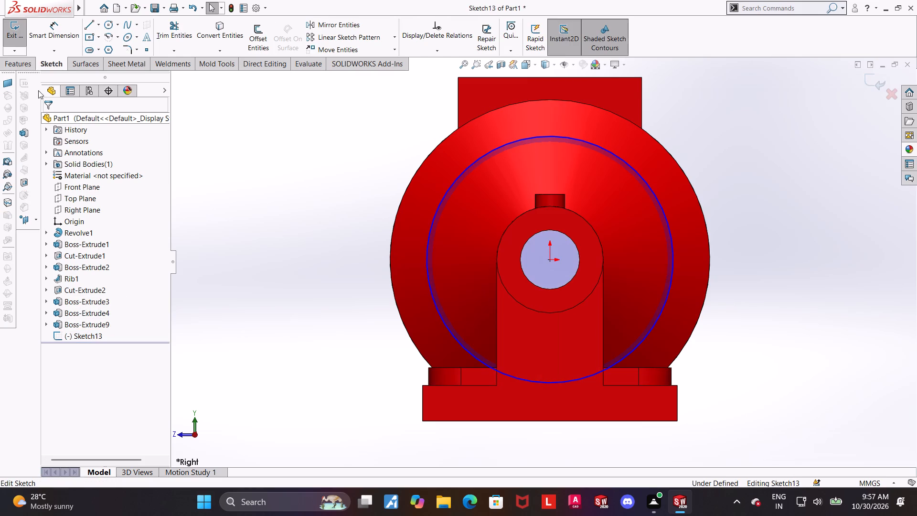
# Dimension the circle's diameter and set it to 94 mm.
pyautogui.click(46, 35)
pyautogui.scroll(2, 587, 239)
pyautogui.scroll(-1, 776, 250)
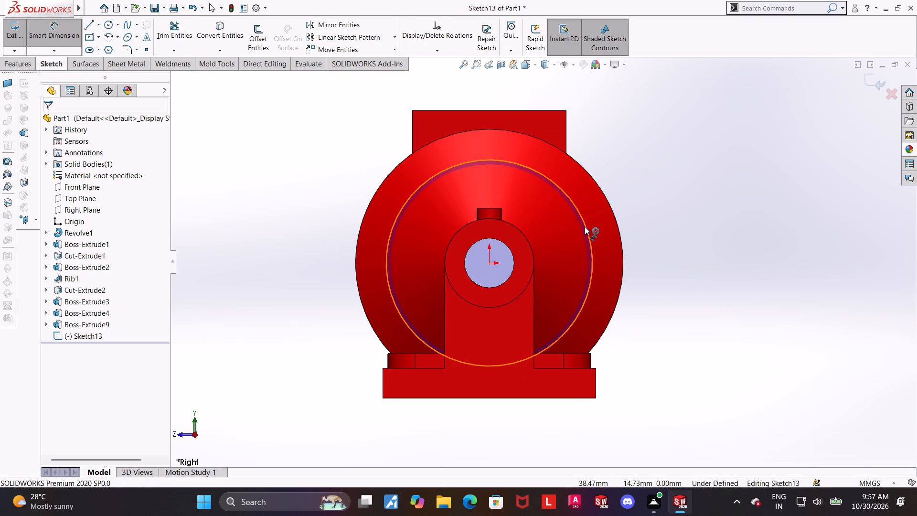
pyautogui.click(585, 226)
pyautogui.click(685, 208)
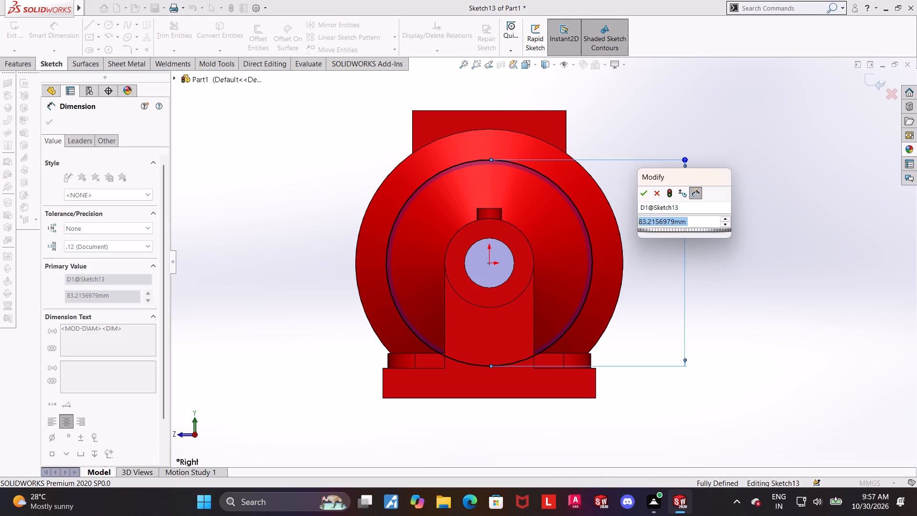
pyautogui.write('94')
pyautogui.press('Return')
pyautogui.press('Escape')
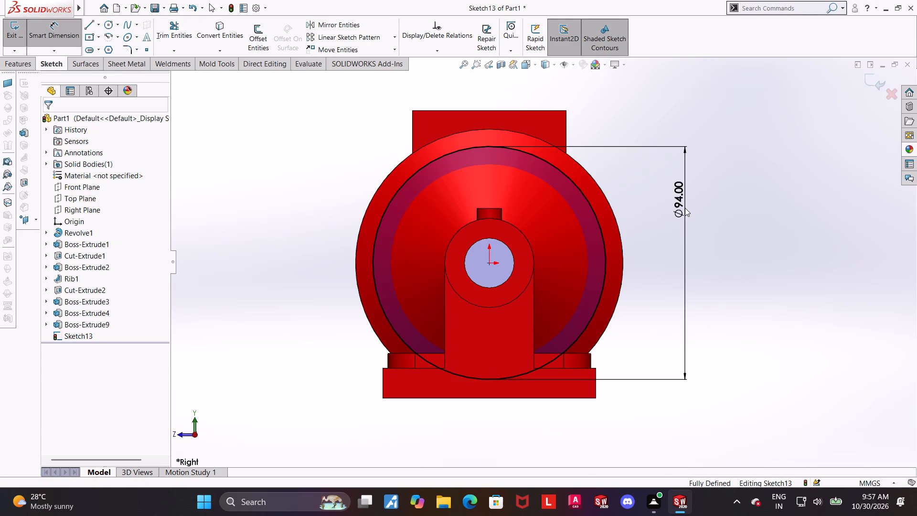
pyautogui.click(916, 220)
# Convert the 94 mm circle to construction geometry.
pyautogui.click(600, 241)
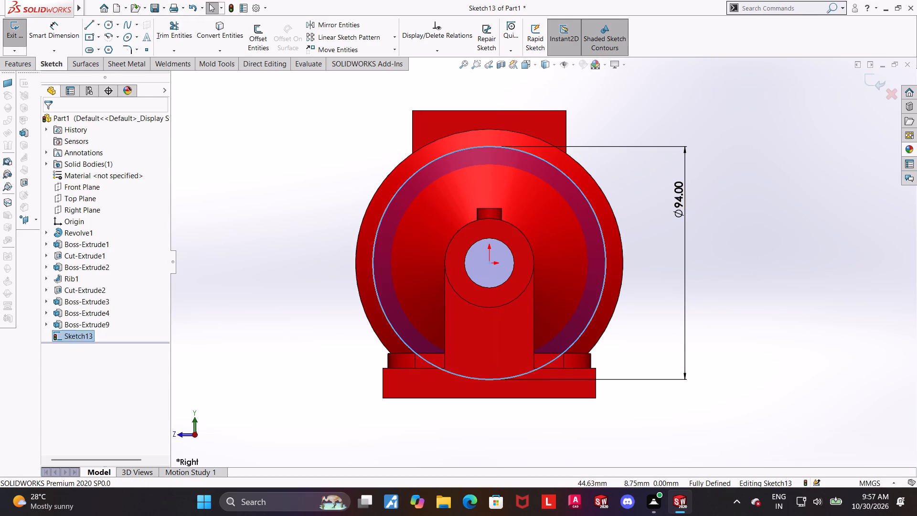
pyautogui.click(646, 210)
pyautogui.click(765, 291)
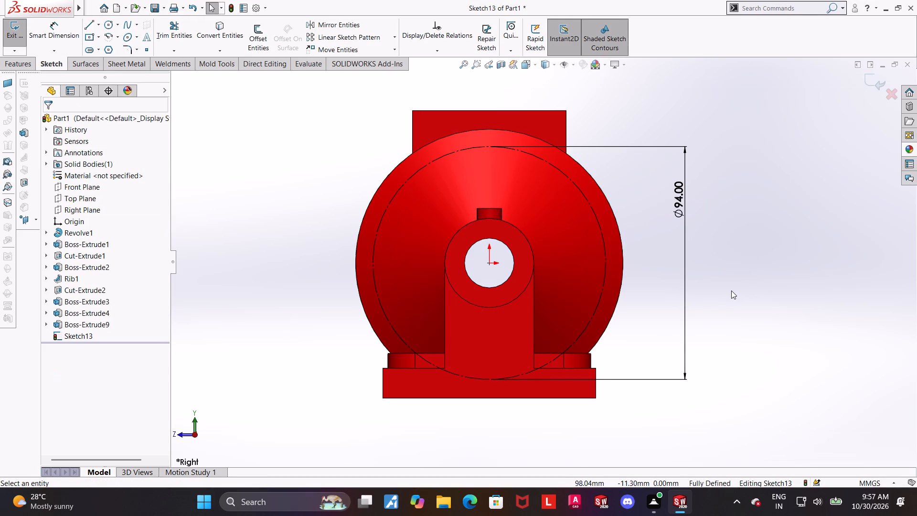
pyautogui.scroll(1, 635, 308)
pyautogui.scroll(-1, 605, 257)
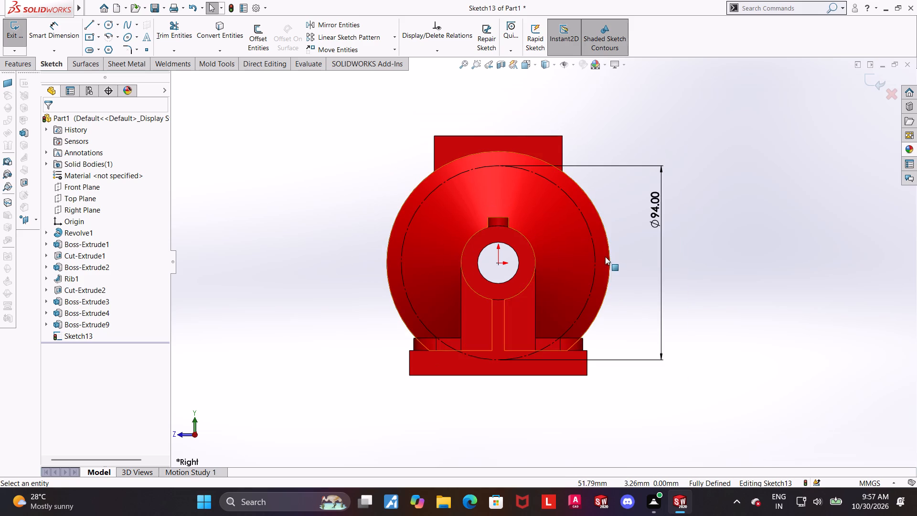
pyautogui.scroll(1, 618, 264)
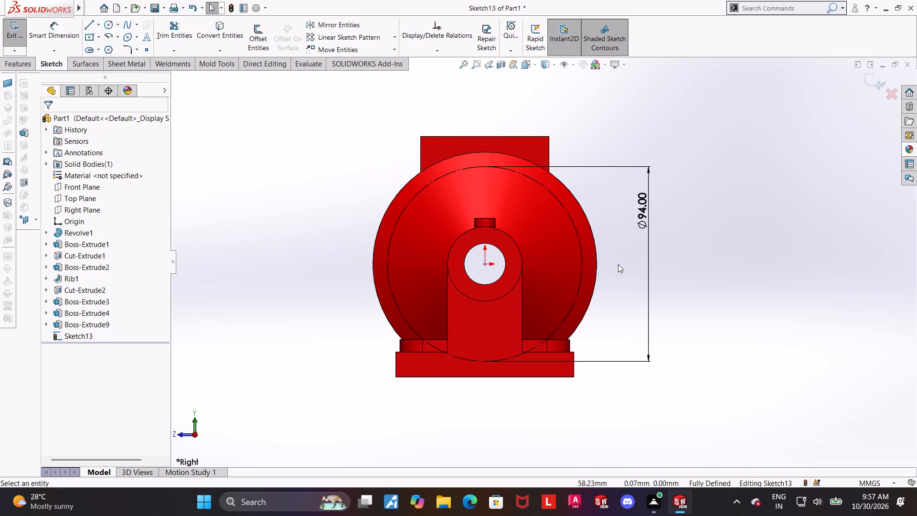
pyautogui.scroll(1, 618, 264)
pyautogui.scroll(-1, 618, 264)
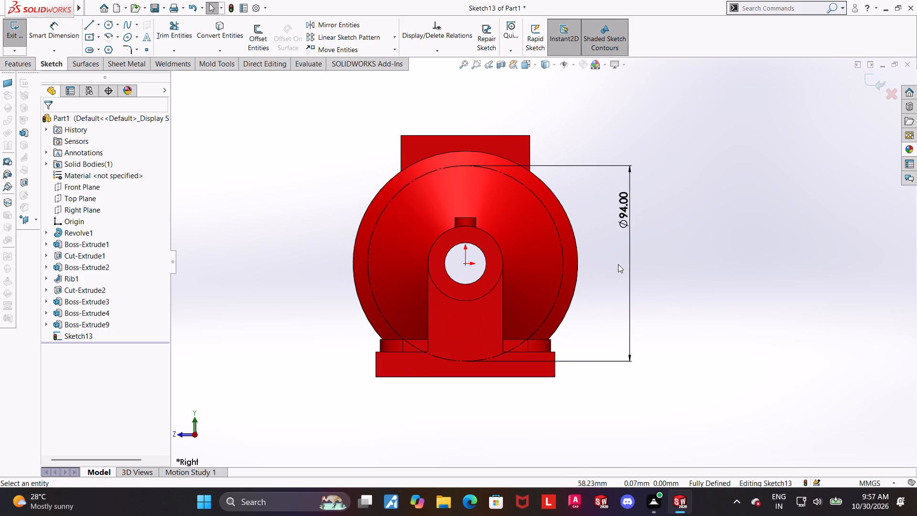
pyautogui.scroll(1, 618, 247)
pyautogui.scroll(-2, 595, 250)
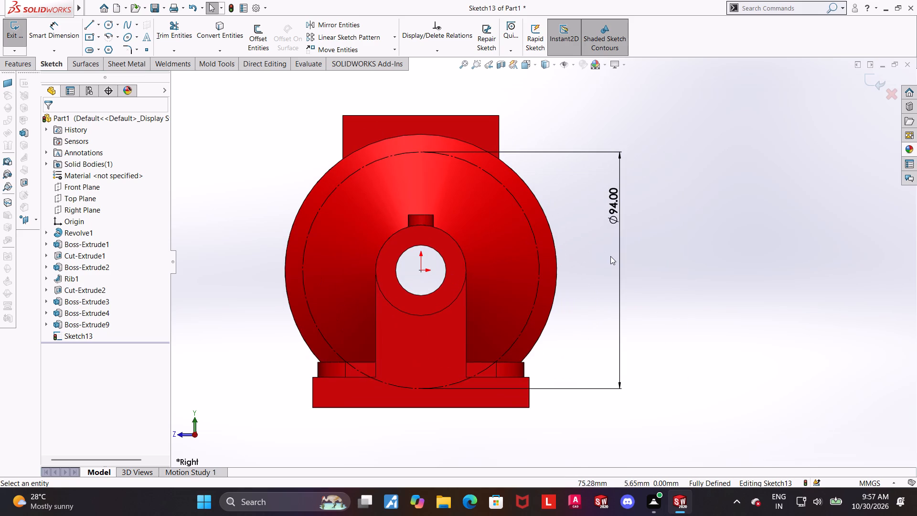
# Sketch a circle about 9.8 mm in diameter centred on the lower arc of the 94 mm construction circle and shift it slightly upward.
pyautogui.scroll(-1, 610, 256)
pyautogui.scroll(-1, 368, 263)
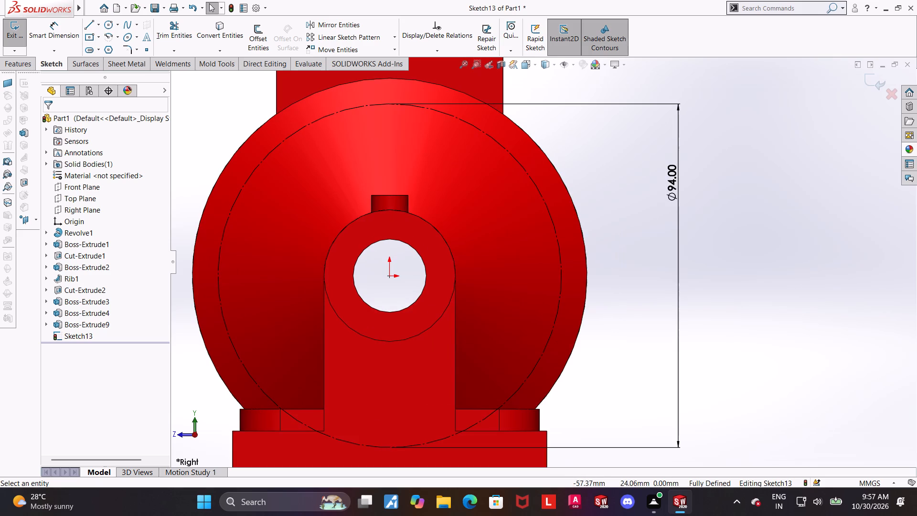
pyautogui.click(107, 28)
pyautogui.scroll(1, 698, 204)
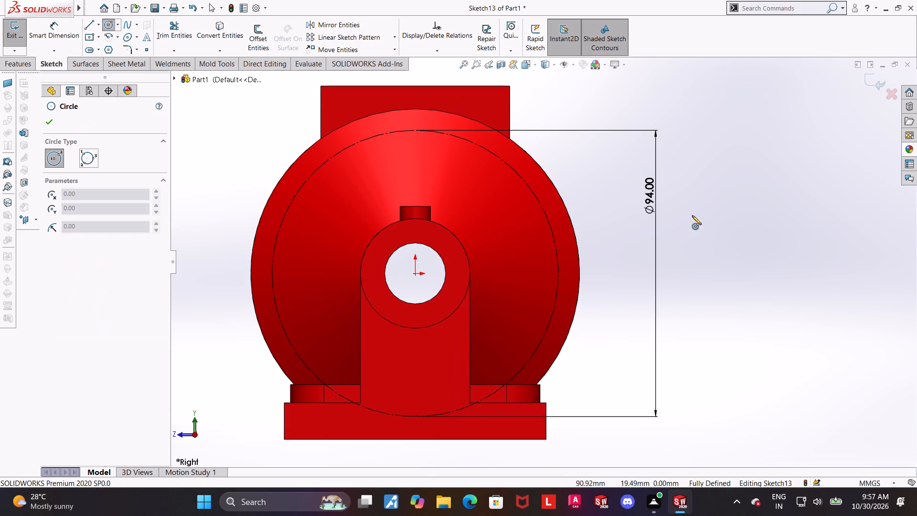
pyautogui.scroll(-4, 516, 368)
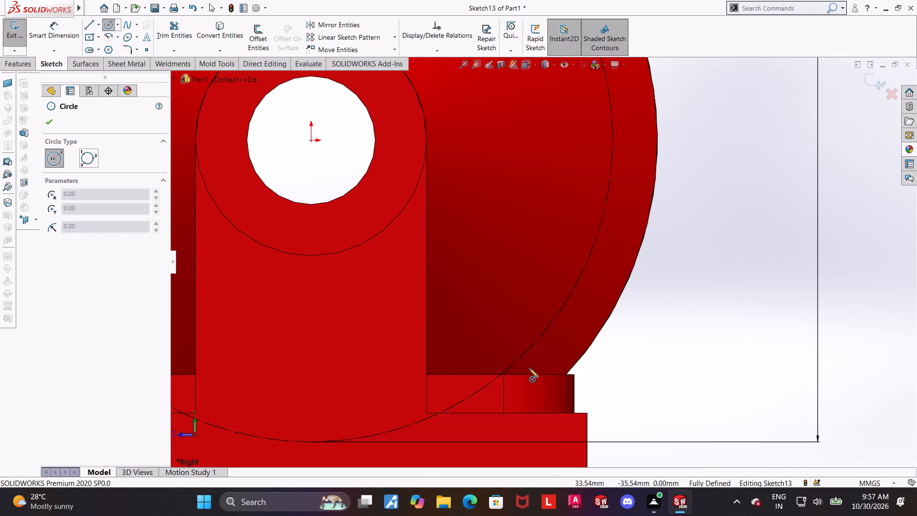
pyautogui.click(531, 345)
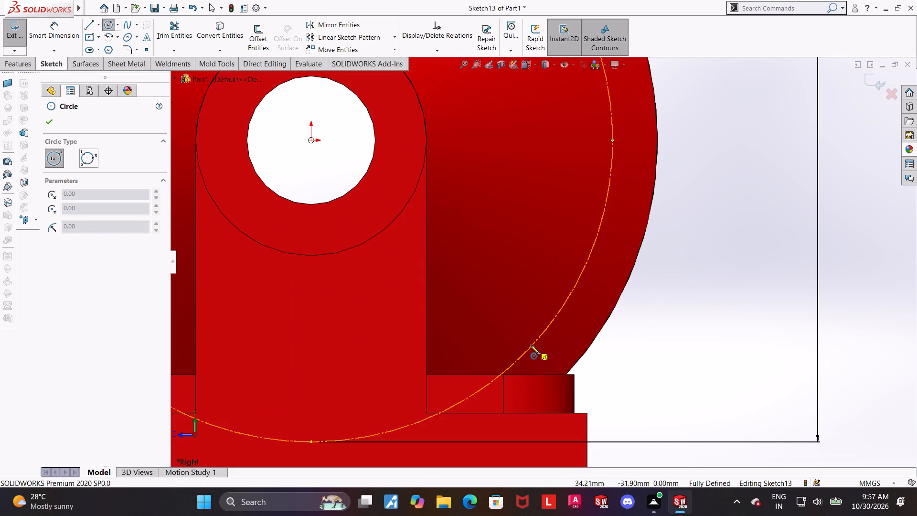
pyautogui.click(563, 349)
pyautogui.press('Escape')
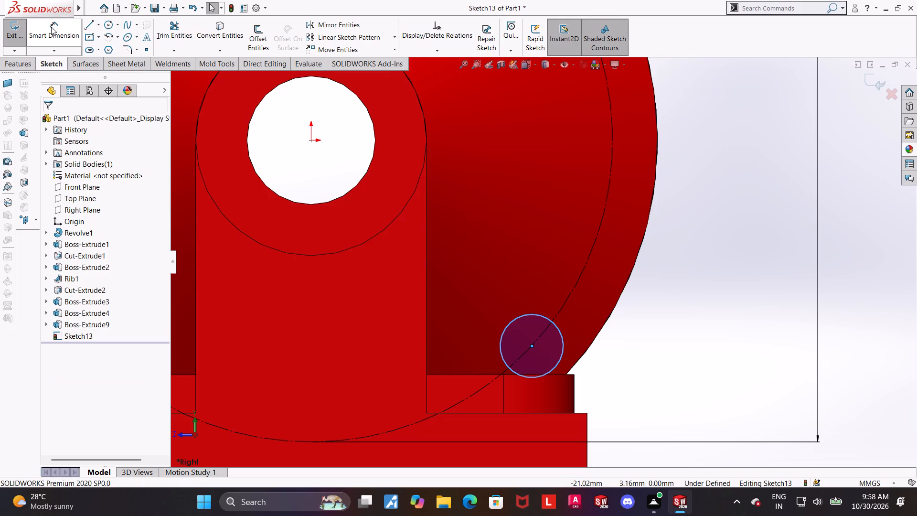
pyautogui.click(52, 27)
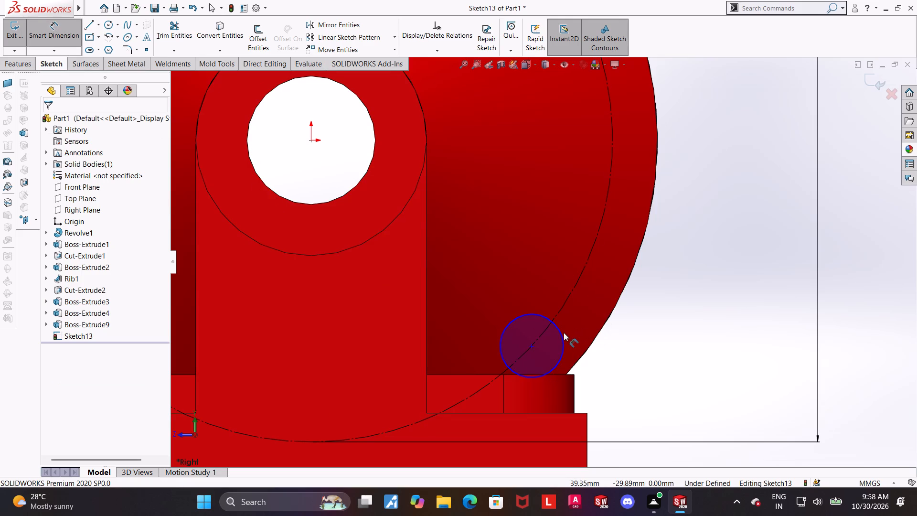
pyautogui.press('Escape')
pyautogui.moveTo(533, 346); pyautogui.dragTo(531, 323)
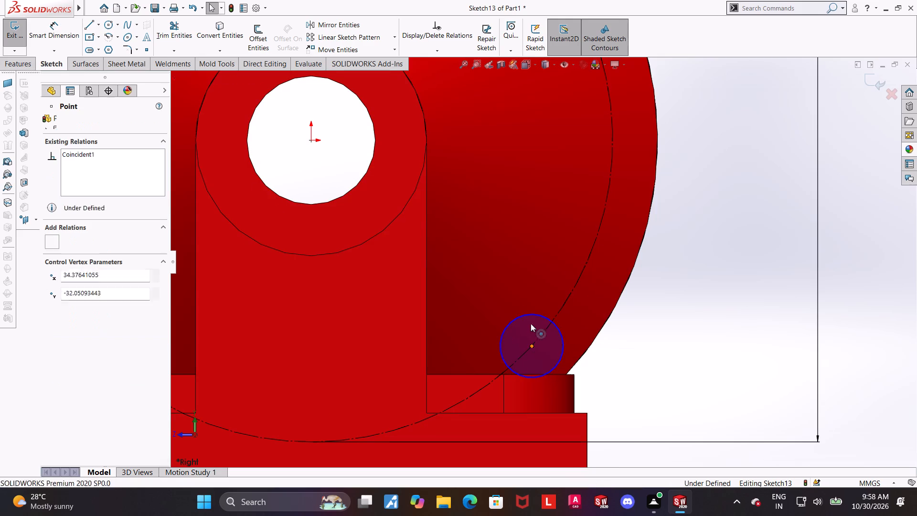
pyautogui.moveTo(531, 323); pyautogui.dragTo(530, 307)
# Dimension the small circle's diameter and set it to 5 mm.
pyautogui.scroll(-1, 613, 333)
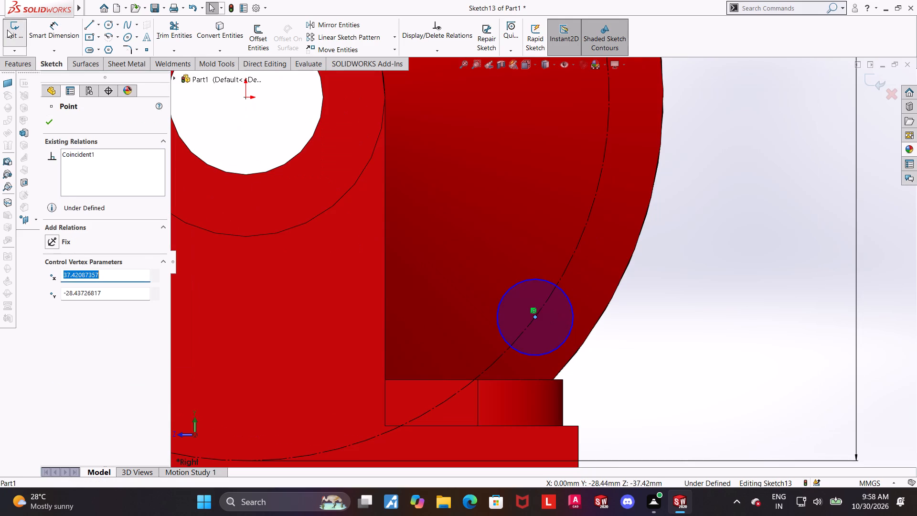
pyautogui.click(43, 23)
pyautogui.click(570, 306)
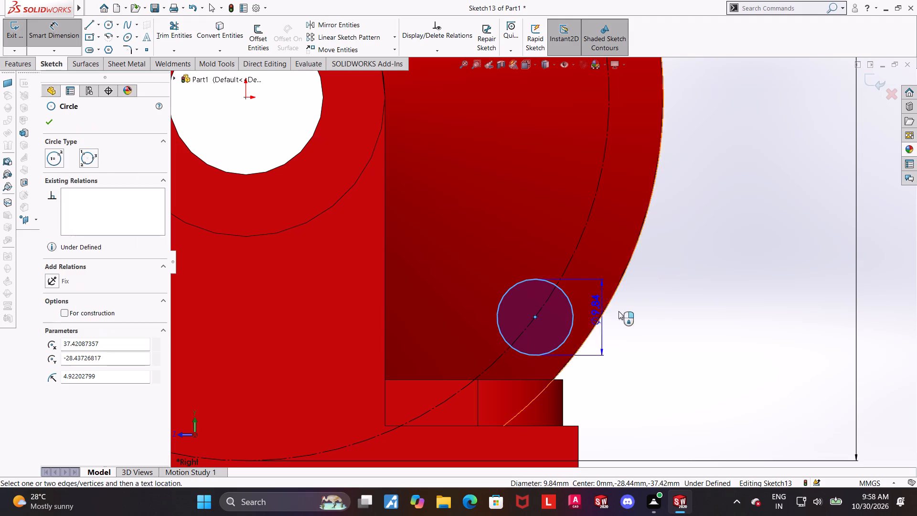
pyautogui.click(650, 309)
pyautogui.press('5')
pyautogui.press('Return')
pyautogui.press('Escape')
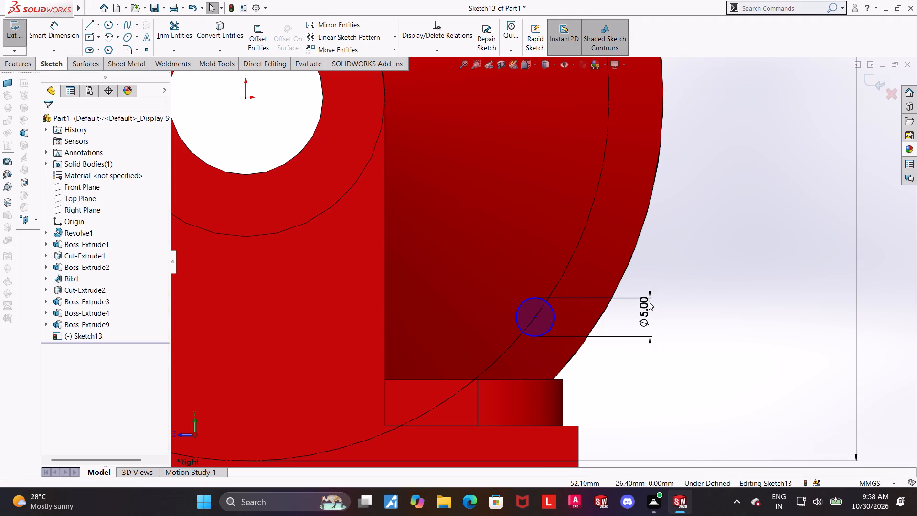
pyautogui.click(686, 298)
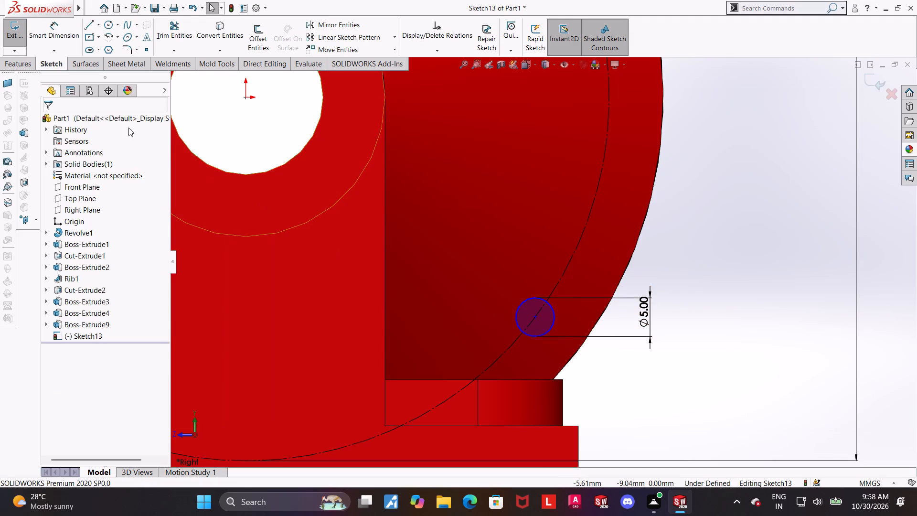
# Make the 5 mm circle tangent to the top edge of the raised boss on the base plate.
pyautogui.keyDown('ctrl'); pyautogui.click(541, 336); pyautogui.keyUp('ctrl')
pyautogui.keyDown('ctrl'); pyautogui.click(528, 380); pyautogui.keyUp('ctrl')
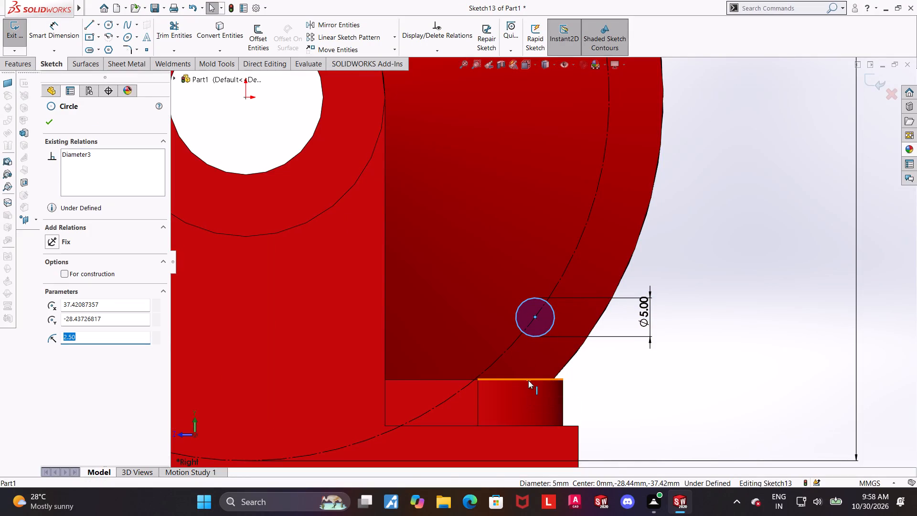
pyautogui.click(47, 289)
pyautogui.click(673, 303)
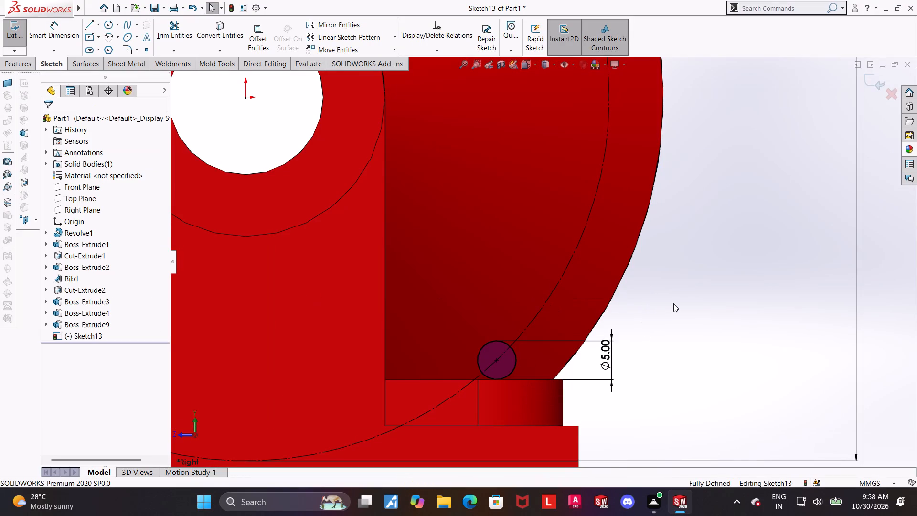
# Sketch a centrepoint arc of about 6.5 mm radius around the outer side of the 5 mm circle, concentric with it.
pyautogui.scroll(1, 733, 379)
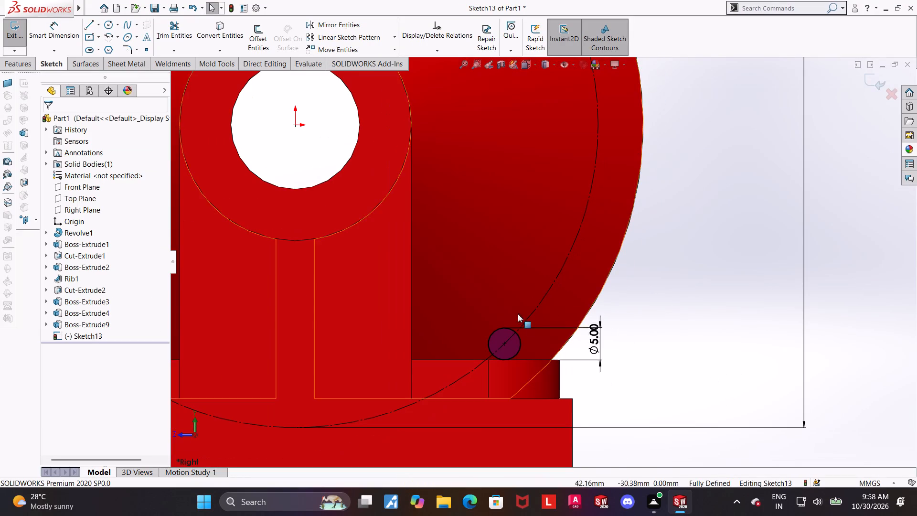
pyautogui.click(112, 37)
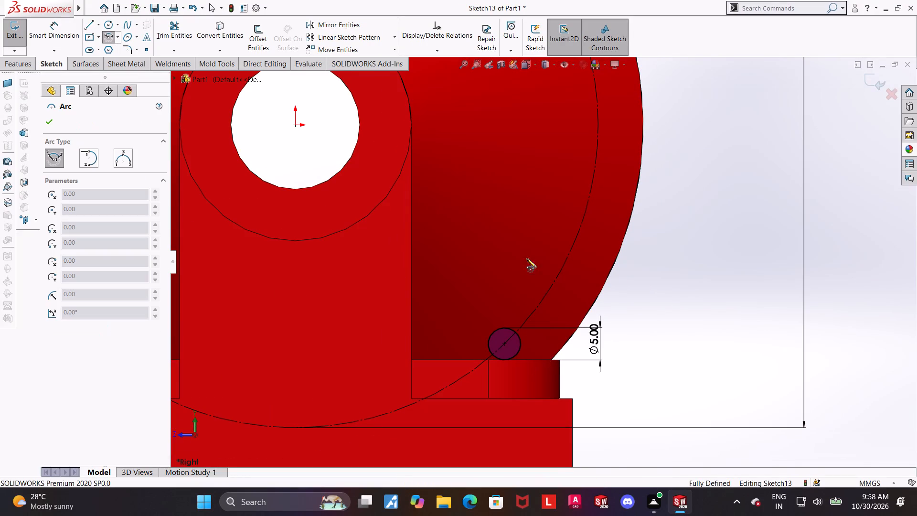
pyautogui.click(505, 344)
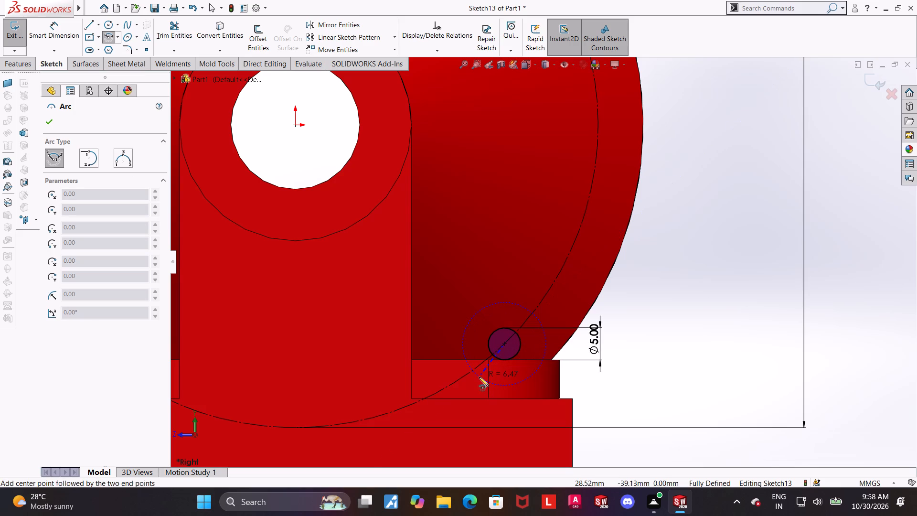
pyautogui.click(479, 377)
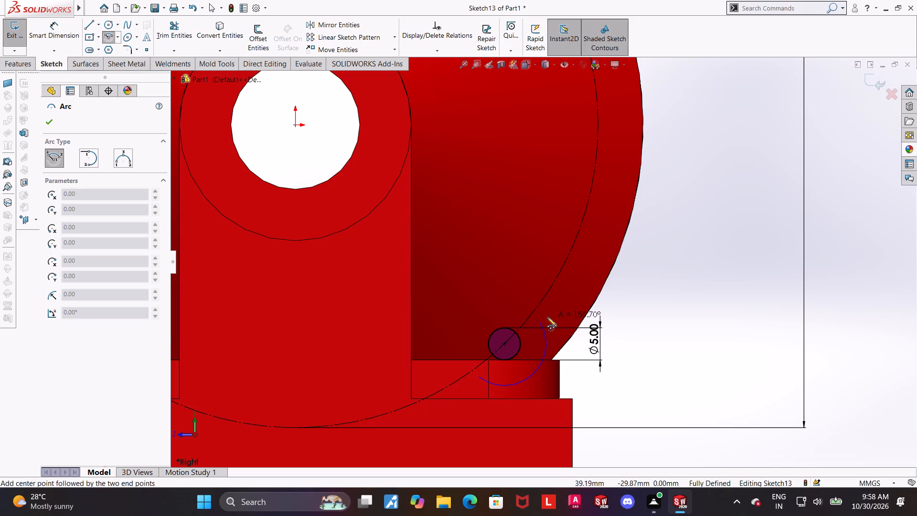
pyautogui.click(547, 317)
pyautogui.press('Escape')
# Draw a line about 12.9 mm long from the arc's lower end, sloping up toward the hub's support.
pyautogui.scroll(-1, 596, 373)
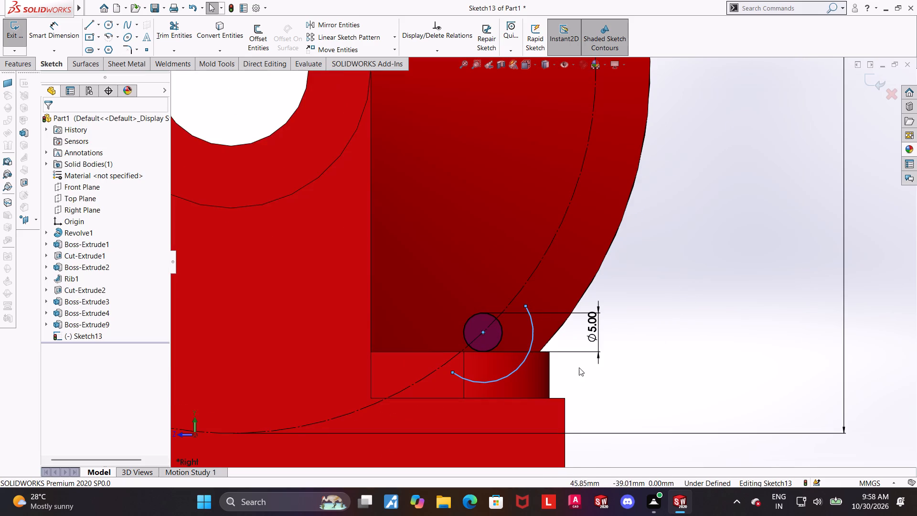
pyautogui.scroll(-1, 524, 357)
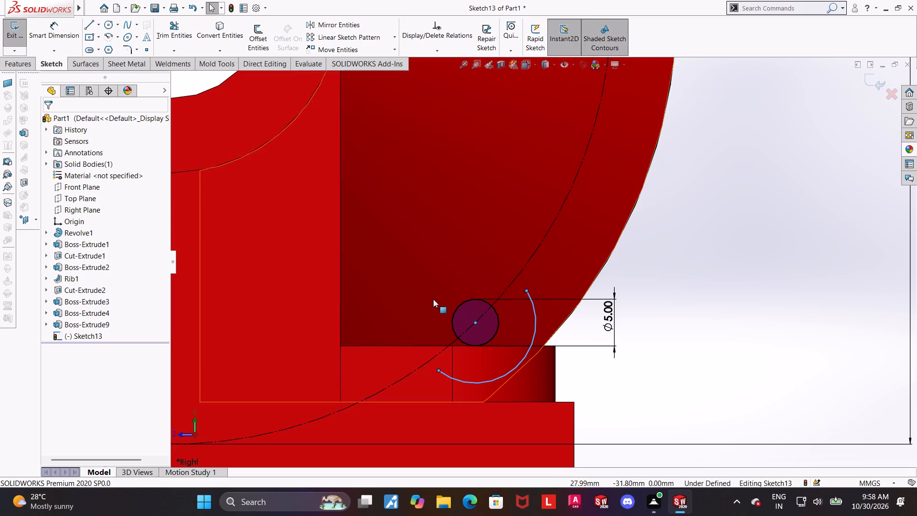
pyautogui.click(94, 25)
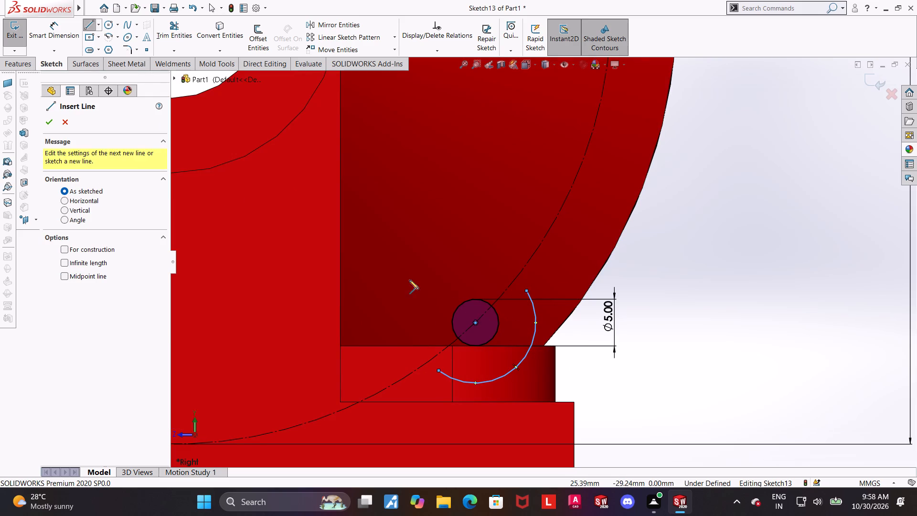
pyautogui.click(438, 370)
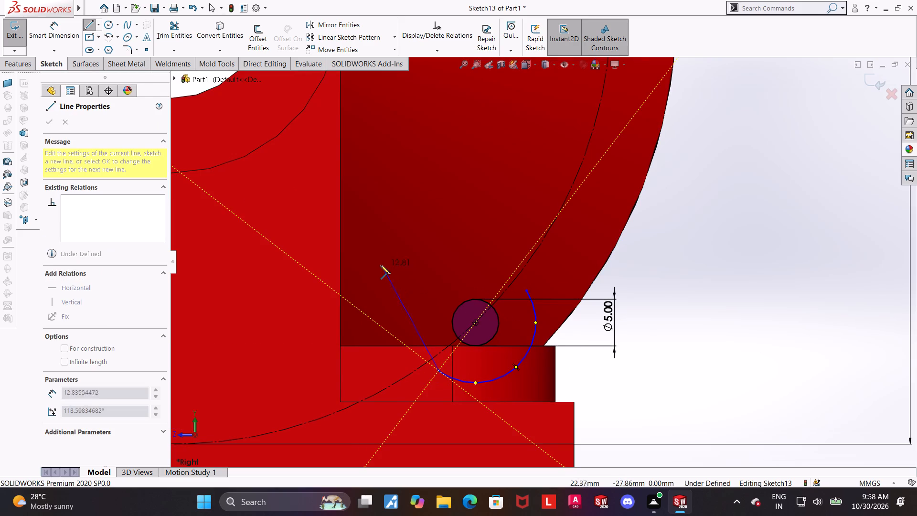
pyautogui.click(345, 300)
pyautogui.press('Escape')
pyautogui.press('Escape')
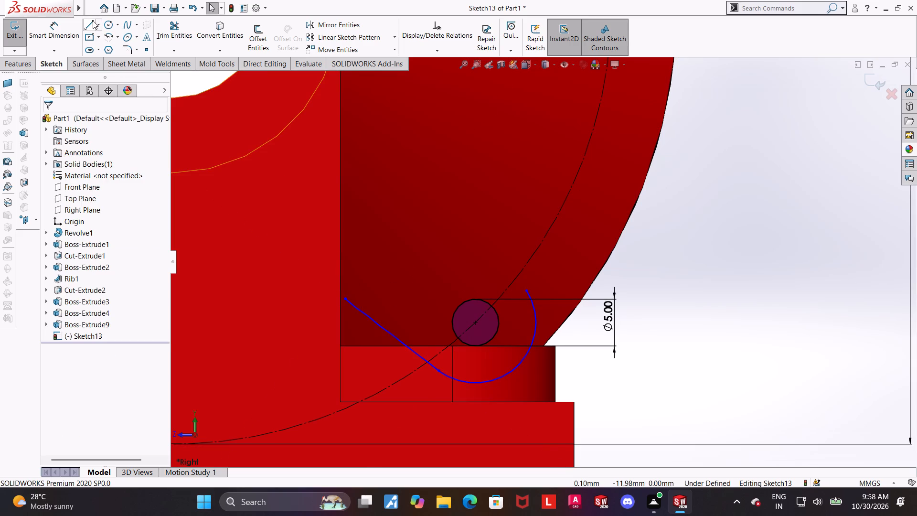
# Draw a second line from the arc's upper end, sloping up toward the hub, and make it tangent to the arc.
pyautogui.click(93, 21)
pyautogui.click(528, 289)
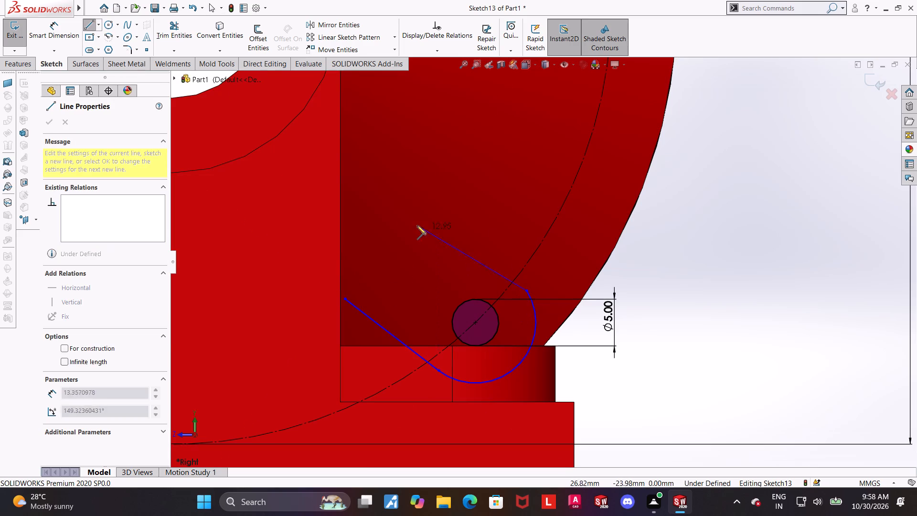
pyautogui.click(422, 194)
pyautogui.press('Escape')
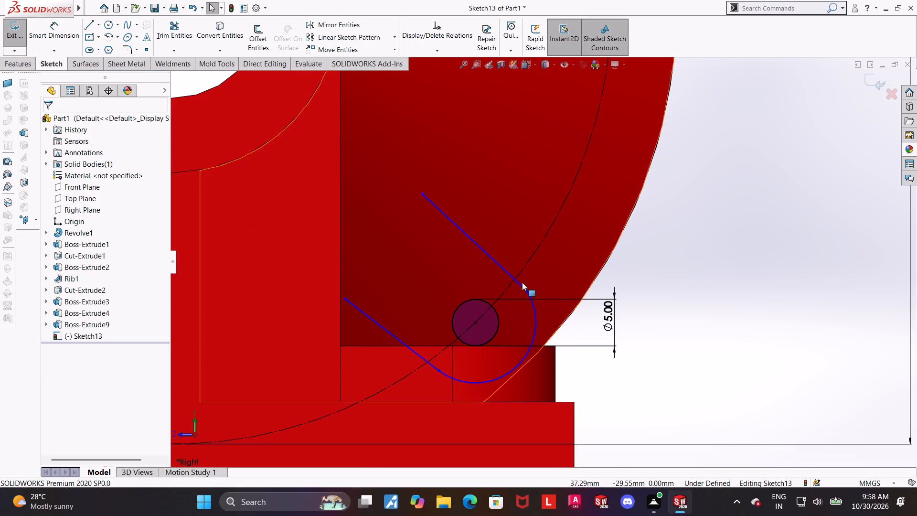
pyautogui.keyDown('ctrl'); pyautogui.click(530, 296); pyautogui.keyUp('ctrl')
pyautogui.keyDown('ctrl'); pyautogui.click(510, 277); pyautogui.keyUp('ctrl')
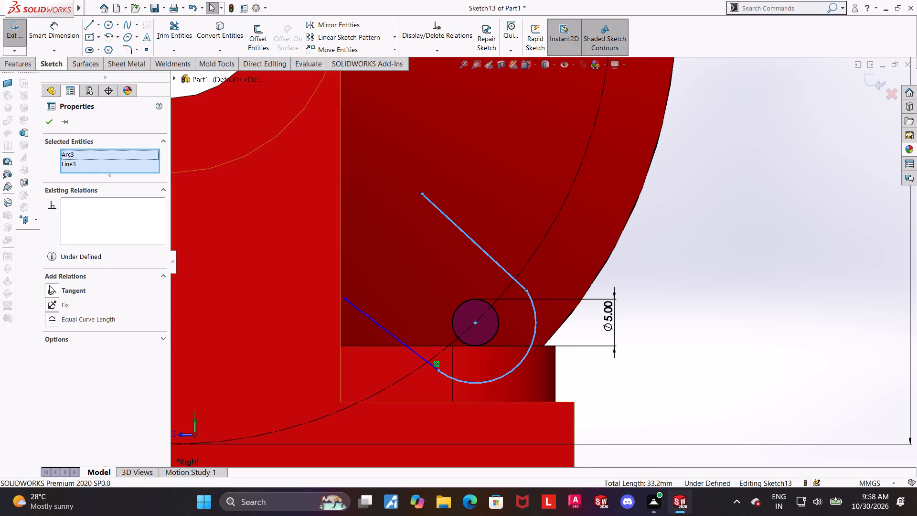
pyautogui.click(50, 285)
pyautogui.click(782, 246)
# Close the profile with a line joining the two free ends and make it perpendicular to the upper side line.
pyautogui.click(92, 27)
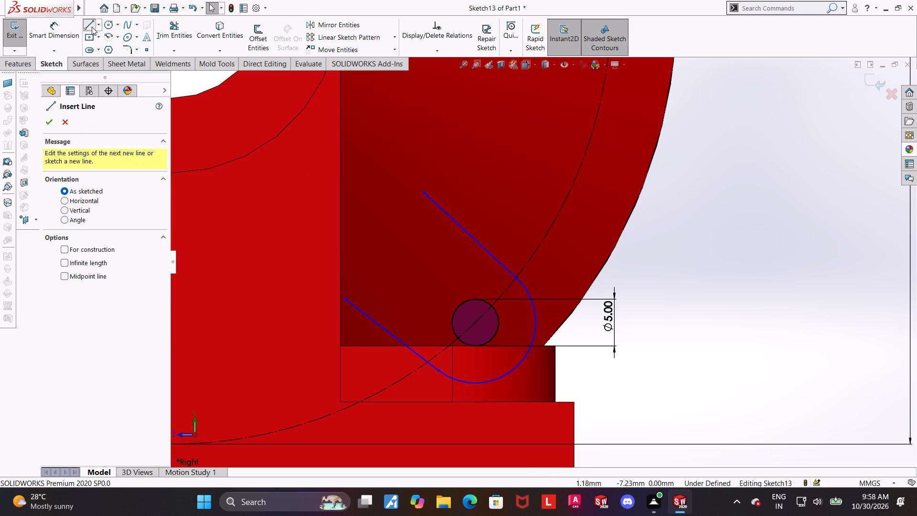
pyautogui.click(345, 300)
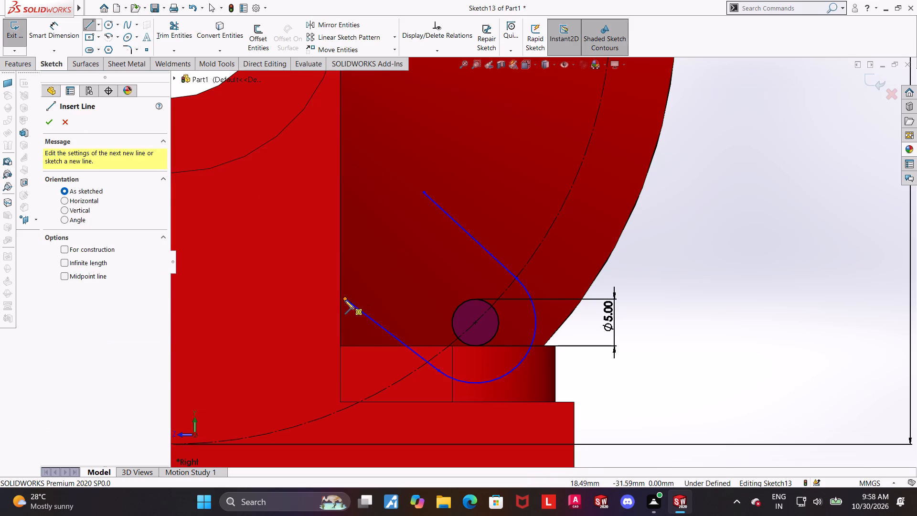
pyautogui.click(424, 192)
pyautogui.press('Escape')
pyautogui.press('Escape')
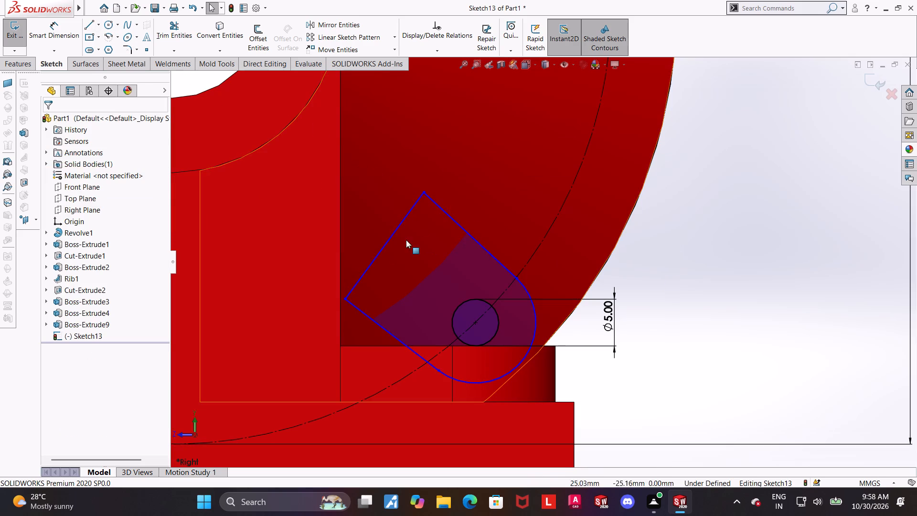
pyautogui.click(398, 228)
pyautogui.keyDown('ctrl'); pyautogui.click(444, 212); pyautogui.keyUp('ctrl')
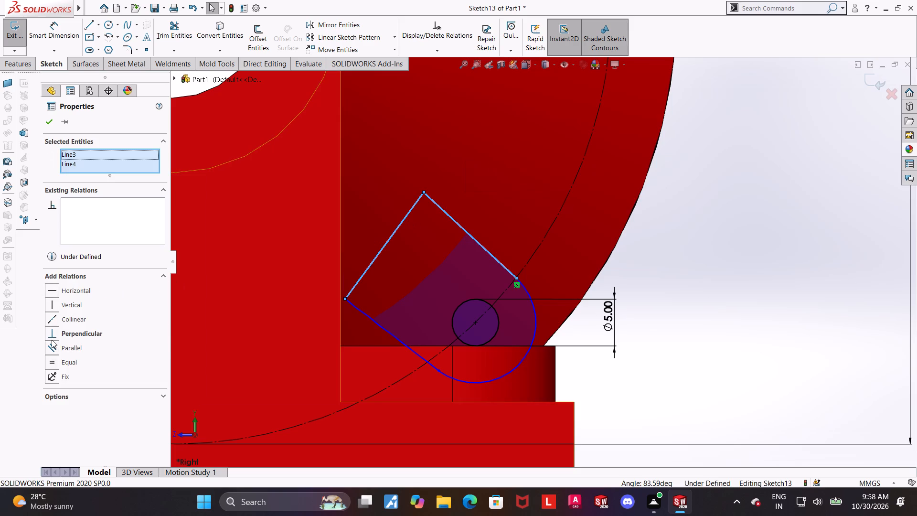
pyautogui.click(51, 331)
pyautogui.click(717, 289)
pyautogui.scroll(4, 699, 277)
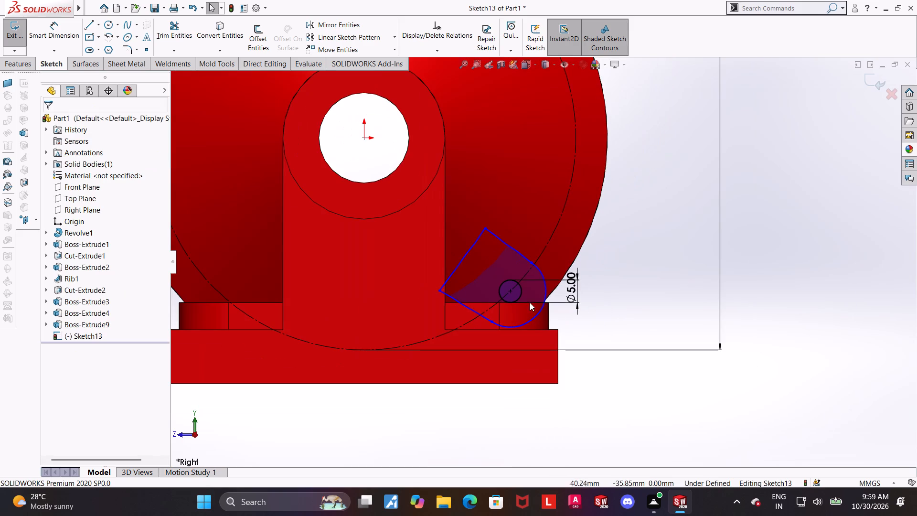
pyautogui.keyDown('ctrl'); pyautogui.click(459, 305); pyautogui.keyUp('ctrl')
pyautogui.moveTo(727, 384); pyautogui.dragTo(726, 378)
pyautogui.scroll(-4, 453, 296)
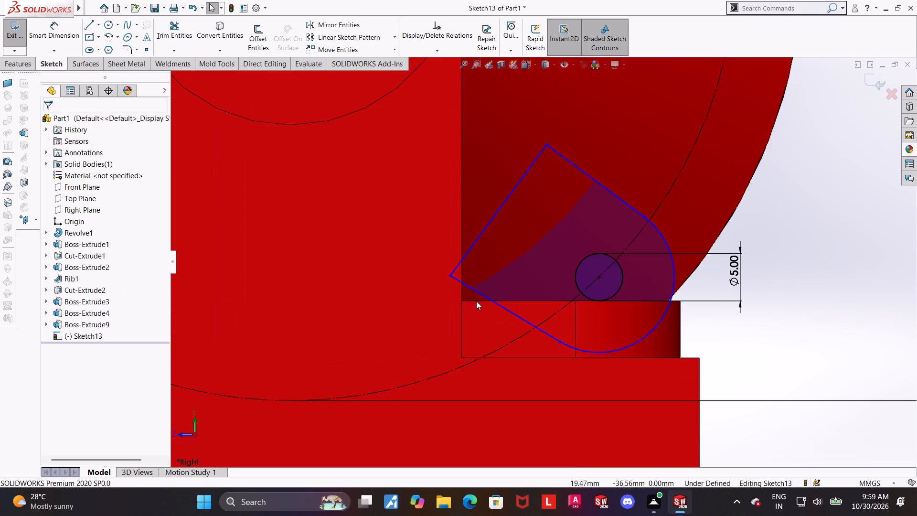
# Make the lug profile's lower side line perpendicular to the closing line.
pyautogui.keyDown('ctrl'); pyautogui.click(485, 297); pyautogui.keyUp('ctrl')
pyautogui.keyDown('ctrl'); pyautogui.click(470, 246); pyautogui.keyUp('ctrl')
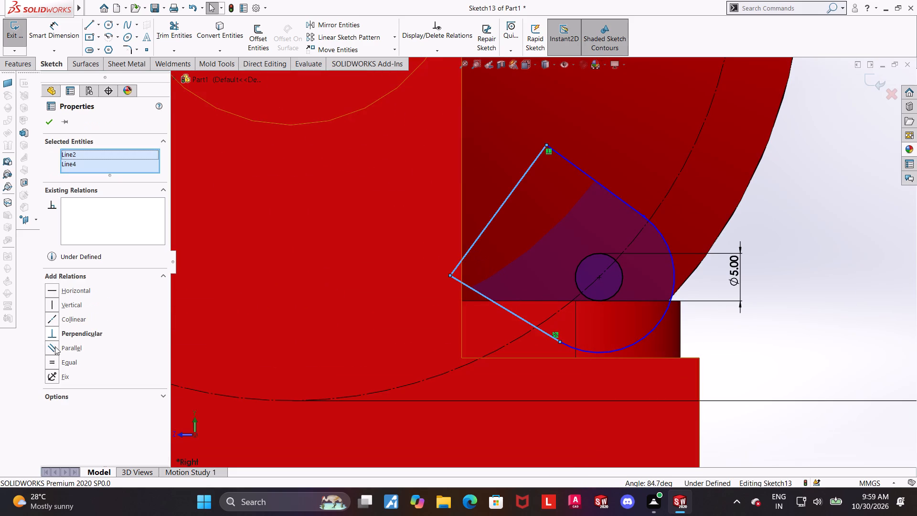
pyautogui.click(51, 337)
pyautogui.click(782, 352)
# Draw a construction centreline from the origin to the centre of the 5 mm circle.
pyautogui.scroll(-2, 783, 274)
pyautogui.scroll(5, 770, 276)
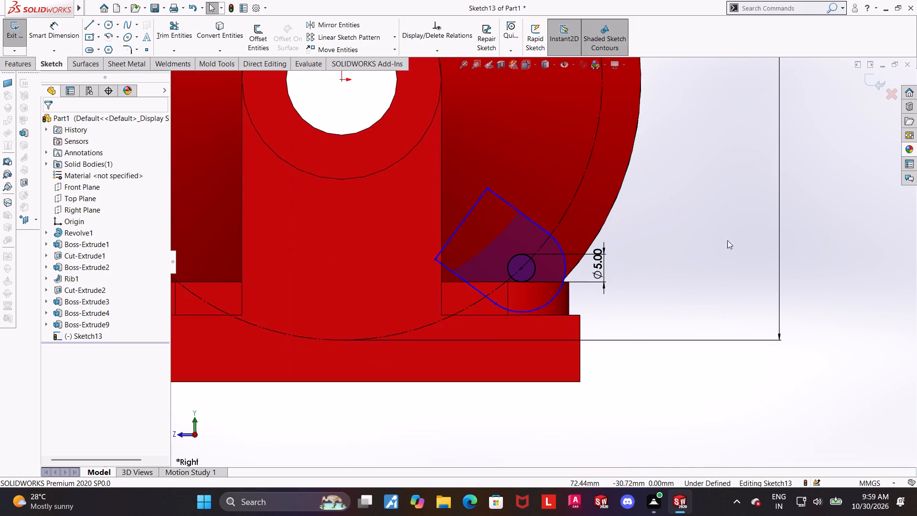
pyautogui.scroll(-1, 643, 219)
pyautogui.click(99, 27)
pyautogui.click(104, 49)
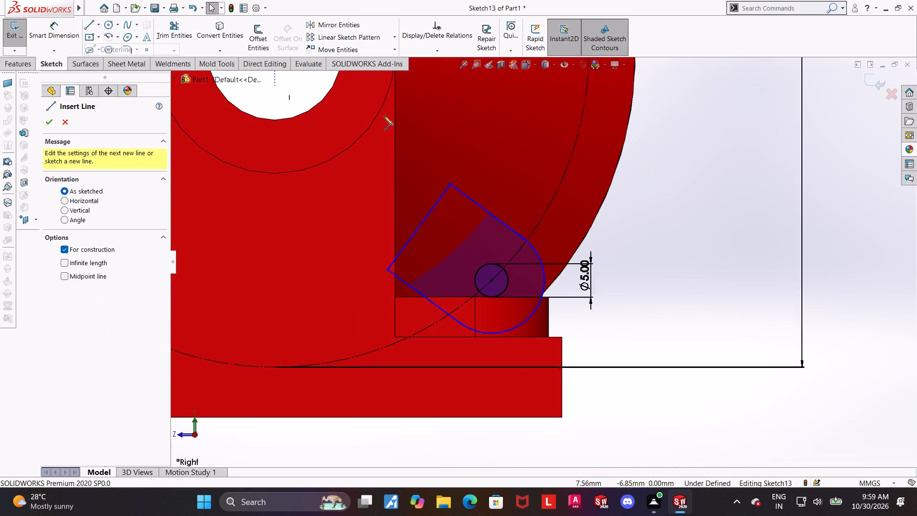
pyautogui.scroll(3, 405, 126)
pyautogui.click(388, 142)
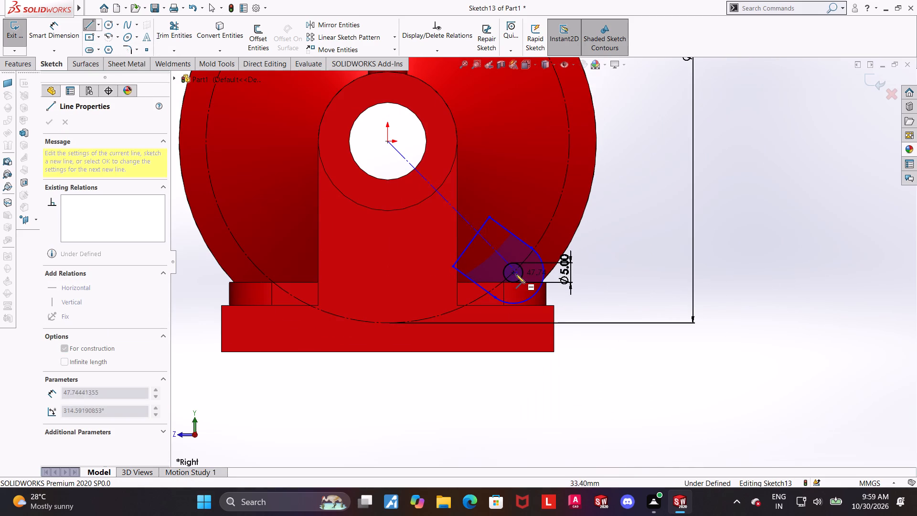
pyautogui.click(514, 274)
pyautogui.press('Escape')
pyautogui.press('Escape')
pyautogui.scroll(-3, 576, 242)
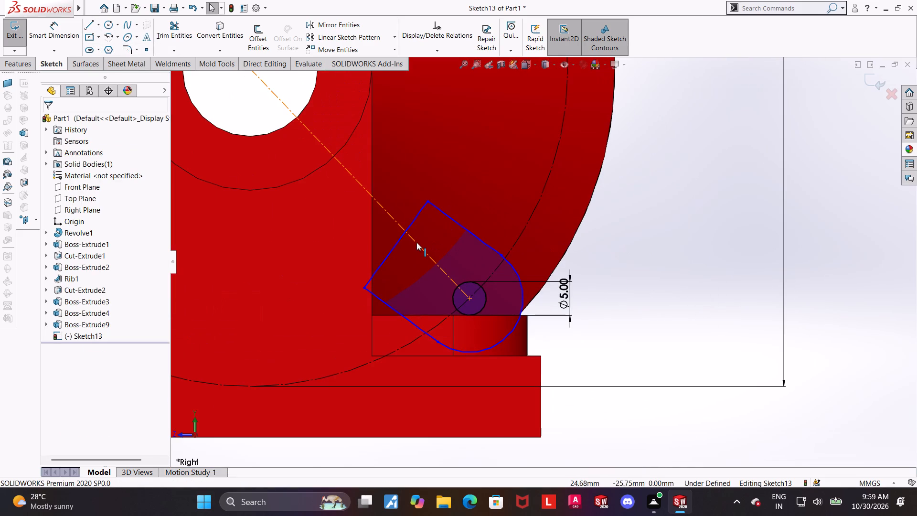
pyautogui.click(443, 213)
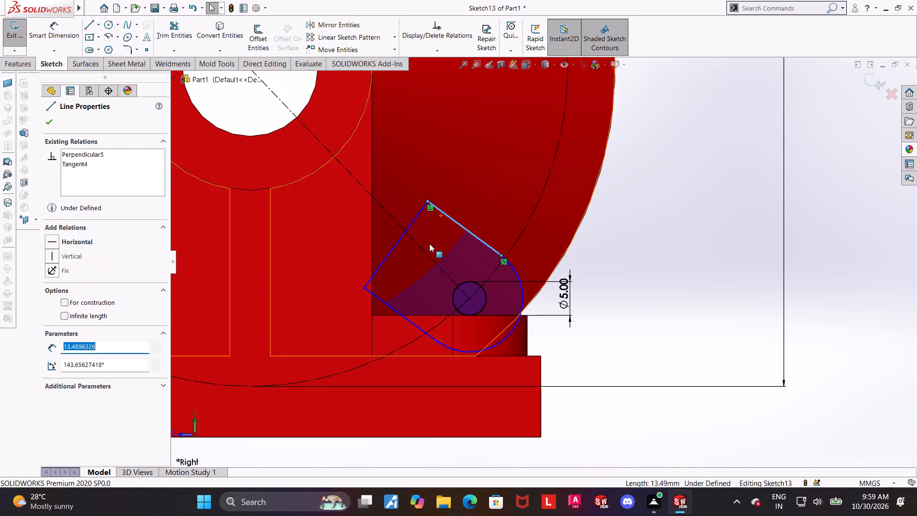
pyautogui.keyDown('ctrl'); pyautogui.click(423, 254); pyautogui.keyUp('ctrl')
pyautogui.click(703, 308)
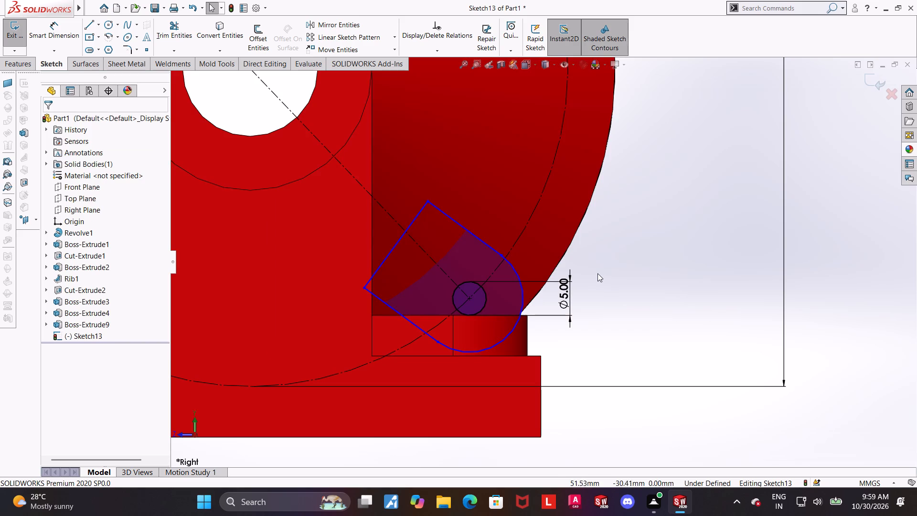
# Make both side lines of the lug profile parallel to the construction centreline.
pyautogui.scroll(-5, 502, 257)
pyautogui.scroll(3, 811, 295)
pyautogui.click(811, 294)
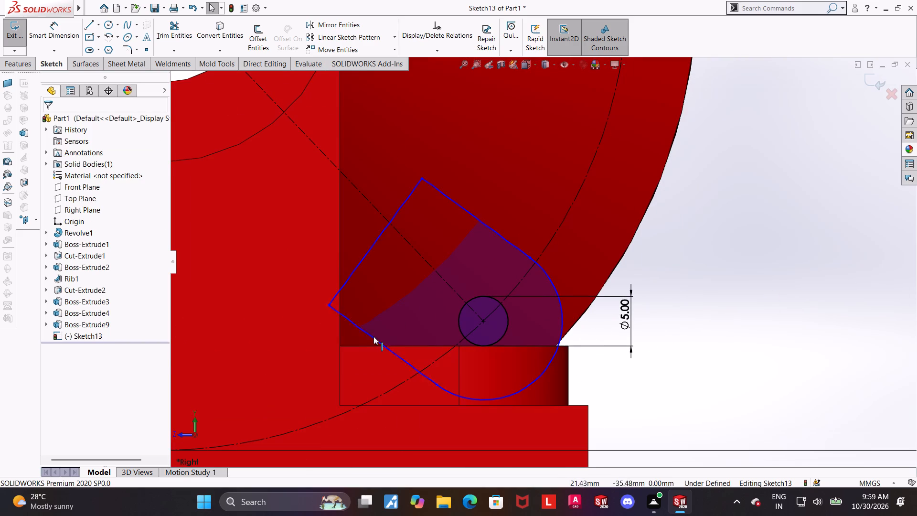
pyautogui.keyDown('ctrl'); pyautogui.click(379, 343); pyautogui.keyUp('ctrl')
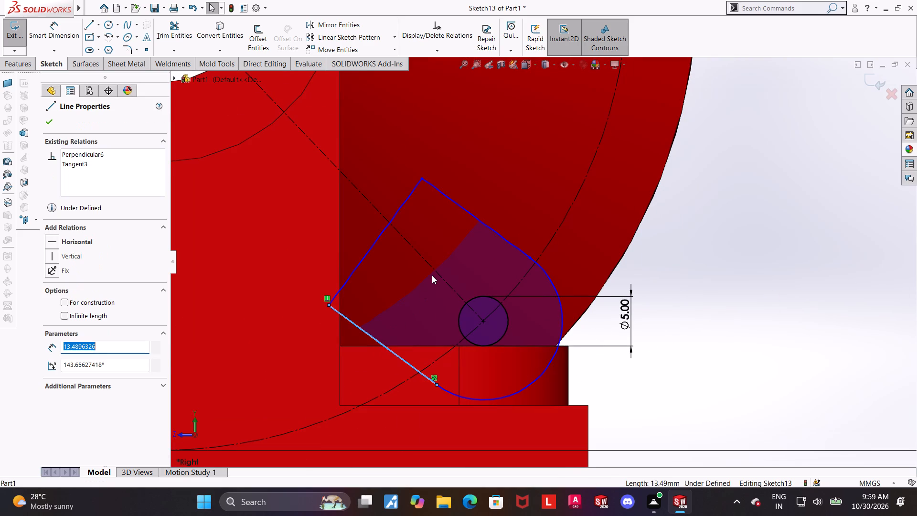
pyautogui.keyDown('ctrl'); pyautogui.click(436, 272); pyautogui.keyUp('ctrl')
pyautogui.keyDown('ctrl'); pyautogui.click(471, 217); pyautogui.keyUp('ctrl')
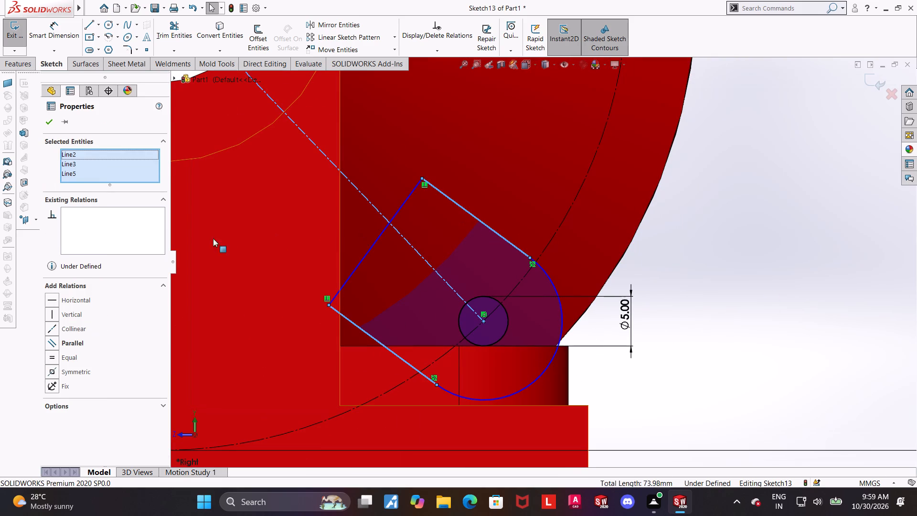
pyautogui.click(54, 345)
pyautogui.click(707, 310)
# Dimension the lug profile's outer arc with a radius of 6 mm.
pyautogui.scroll(1, 699, 312)
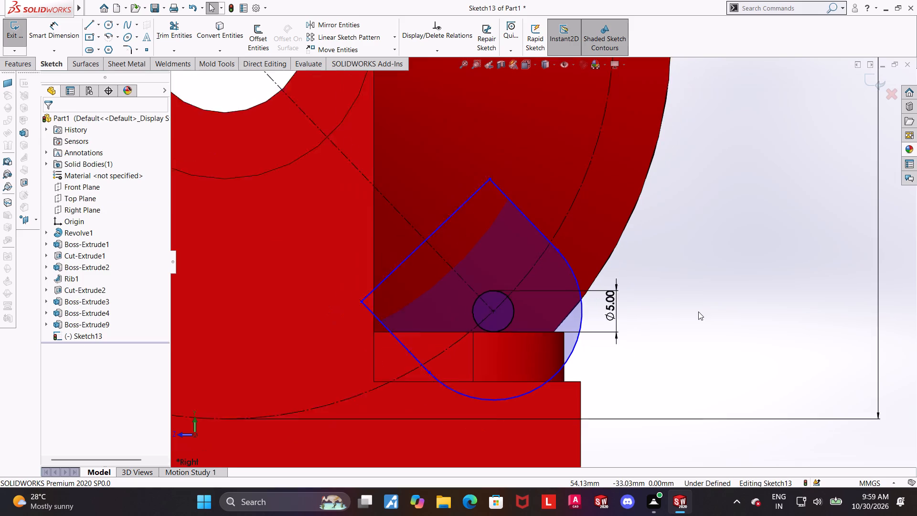
pyautogui.scroll(1, 698, 312)
pyautogui.scroll(-1, 658, 312)
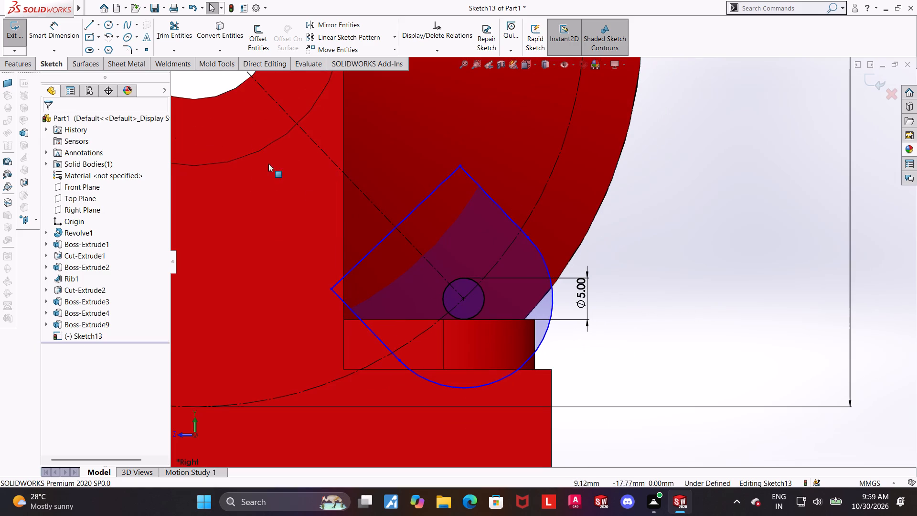
pyautogui.click(66, 32)
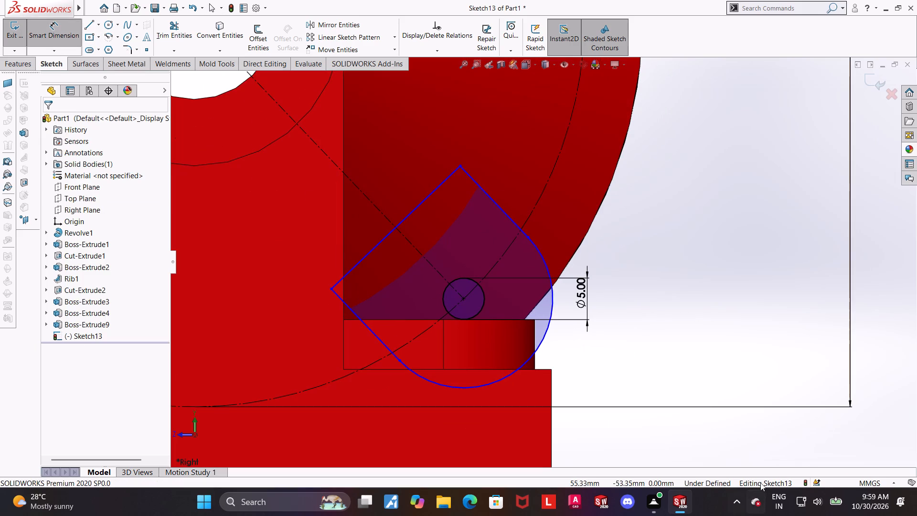
pyautogui.click(545, 328)
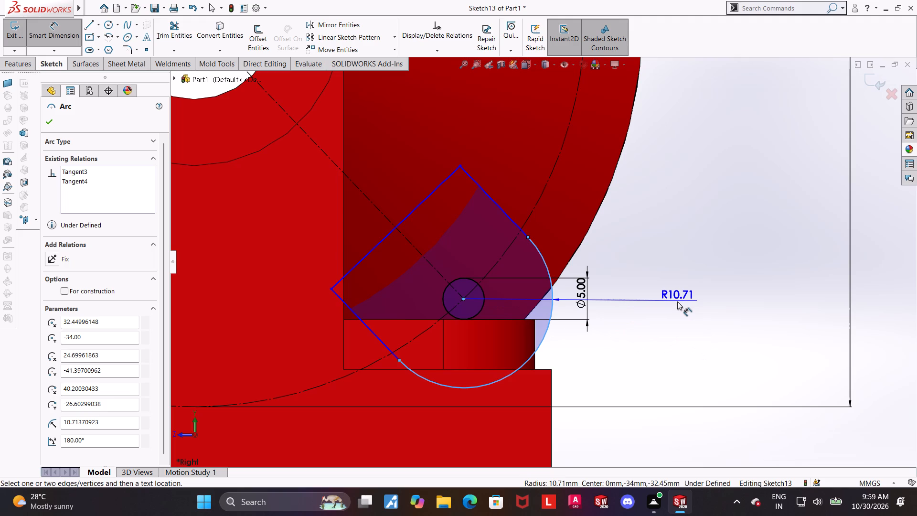
pyautogui.click(677, 301)
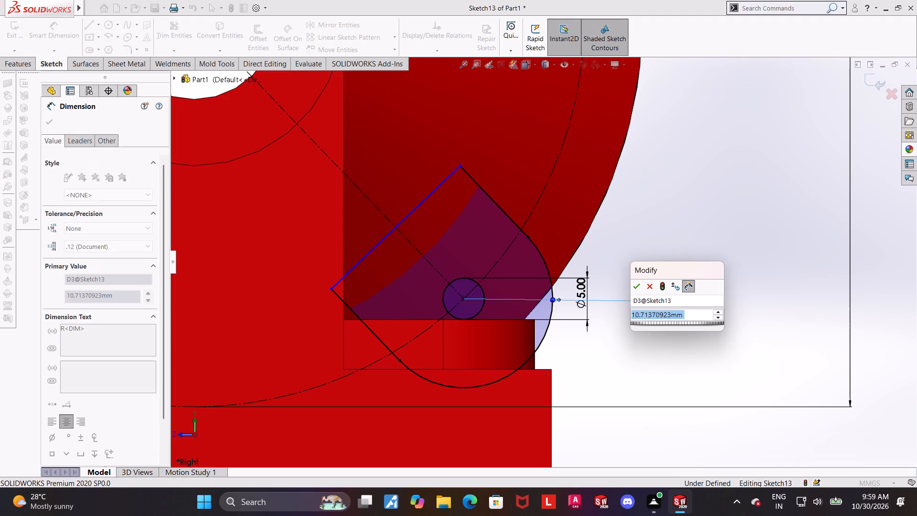
pyautogui.press('6')
pyautogui.press('Return')
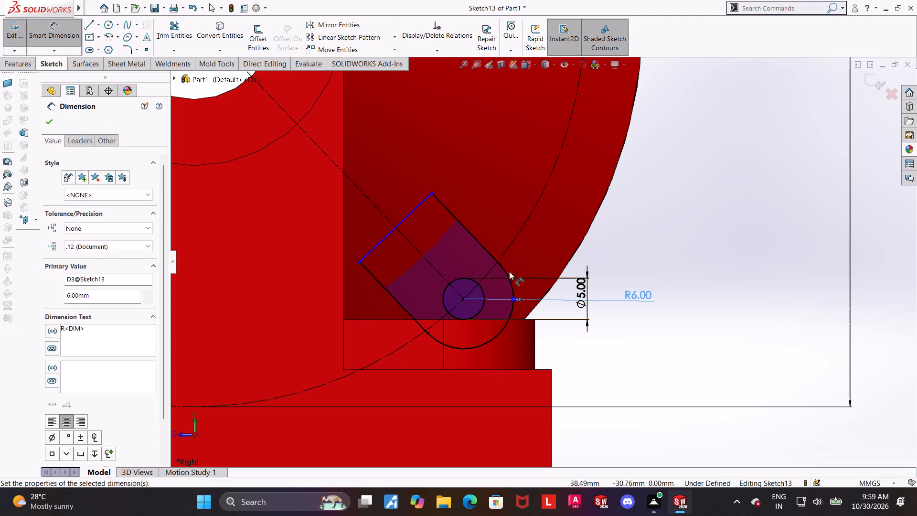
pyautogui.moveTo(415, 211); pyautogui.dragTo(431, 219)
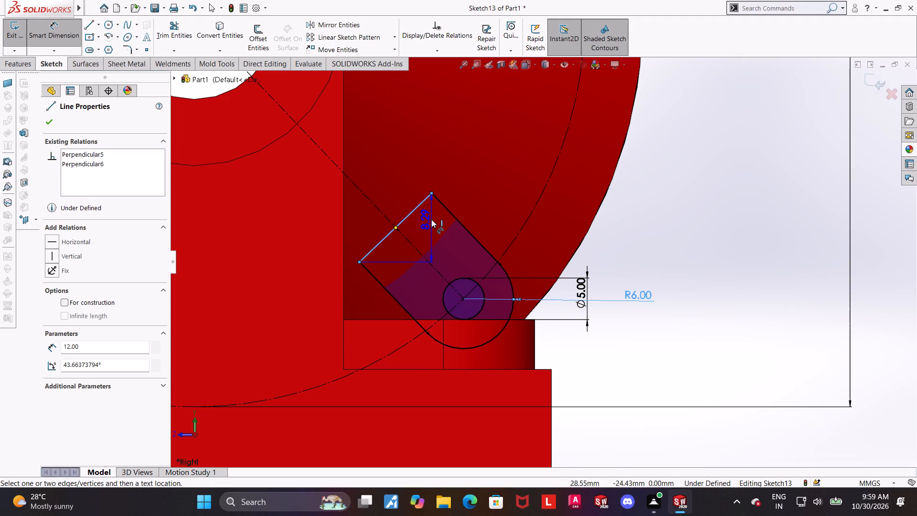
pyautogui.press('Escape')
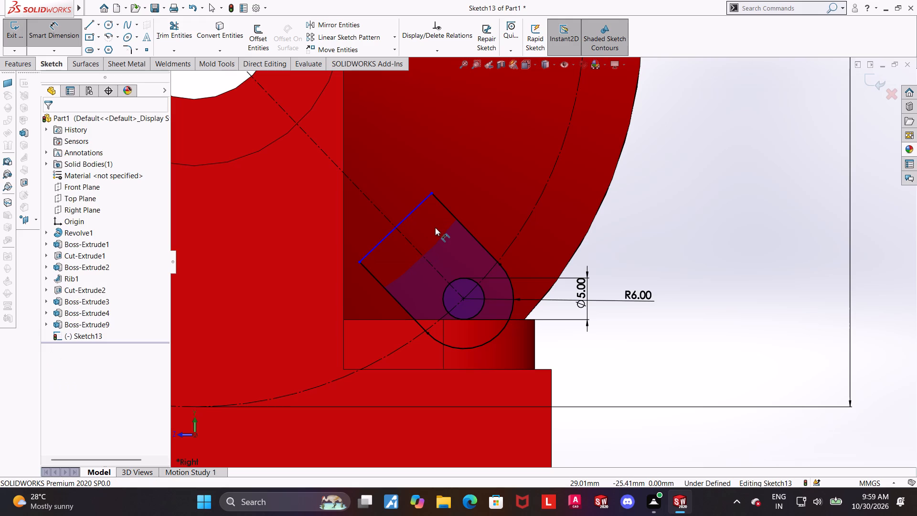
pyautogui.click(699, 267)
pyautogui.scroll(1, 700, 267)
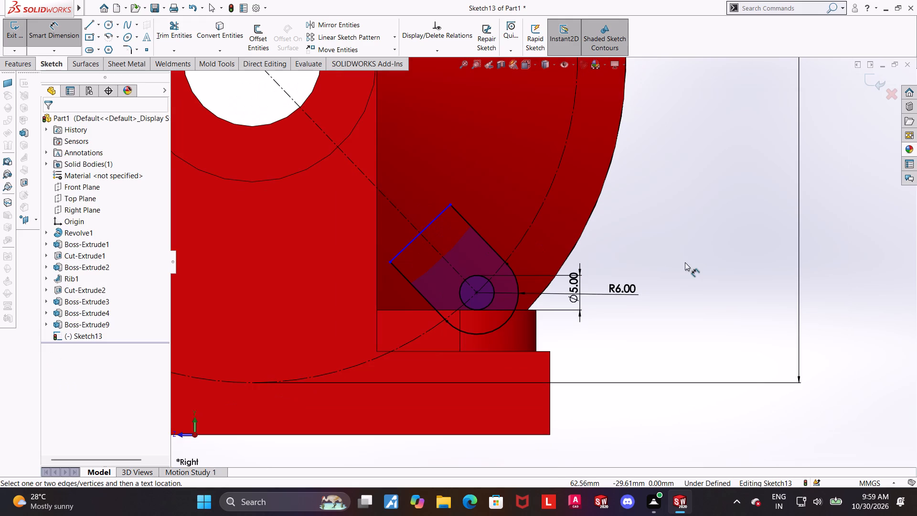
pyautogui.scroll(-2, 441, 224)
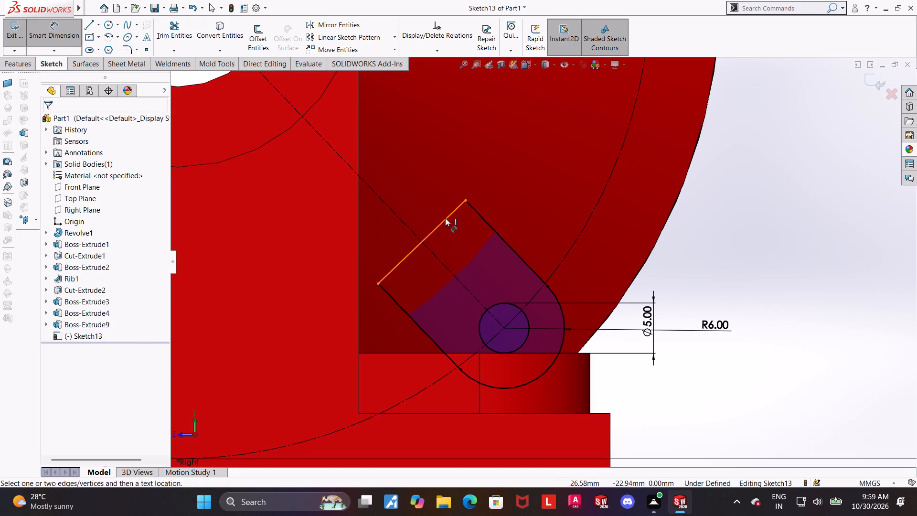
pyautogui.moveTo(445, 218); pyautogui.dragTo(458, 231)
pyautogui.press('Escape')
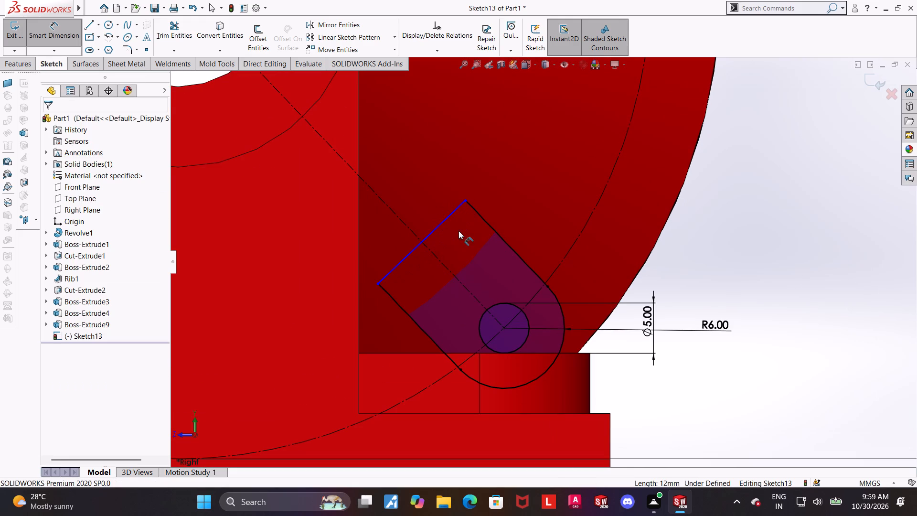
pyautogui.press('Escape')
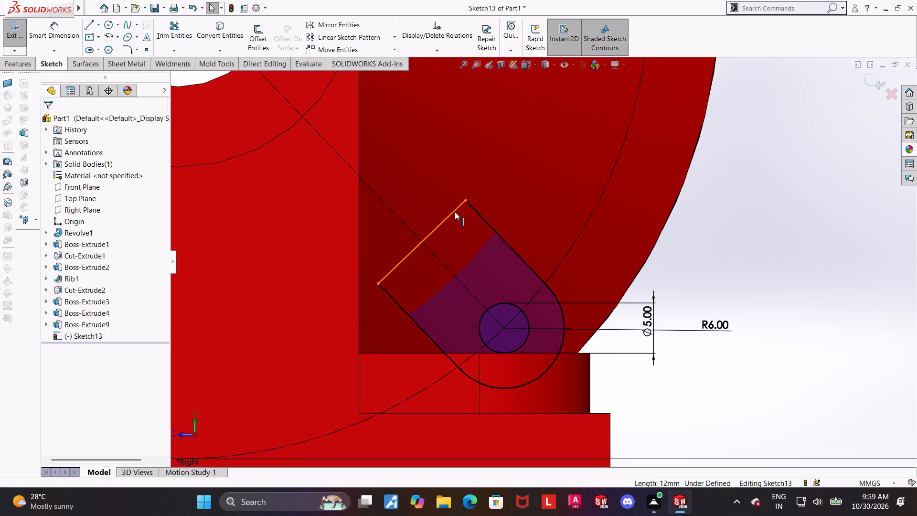
# Shorten the lug profile by moving its closing line along the centreline, slightly closer to the 5 mm circle.
pyautogui.moveTo(455, 212); pyautogui.dragTo(469, 228)
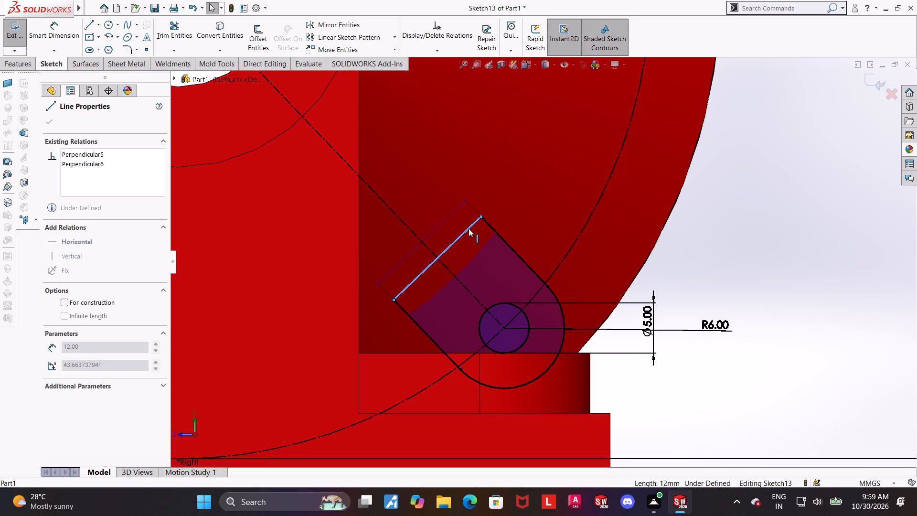
pyautogui.moveTo(469, 228); pyautogui.dragTo(469, 227)
pyautogui.click(723, 292)
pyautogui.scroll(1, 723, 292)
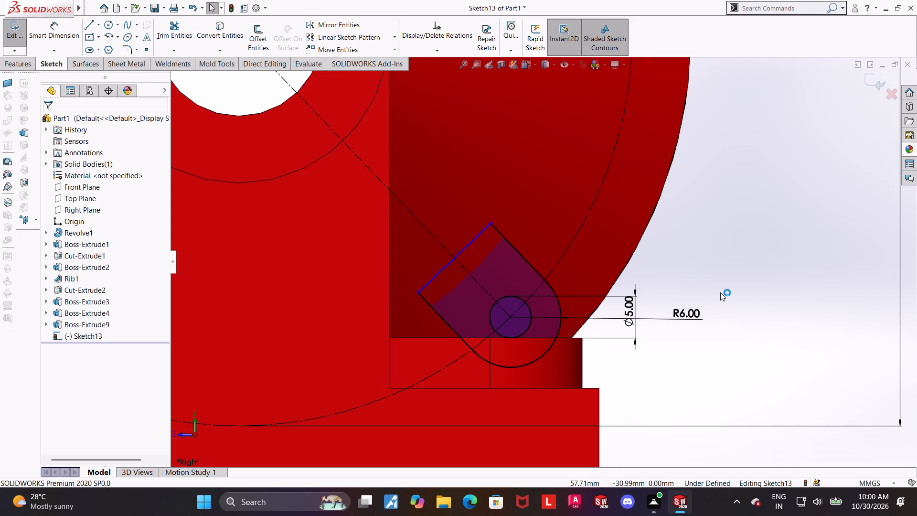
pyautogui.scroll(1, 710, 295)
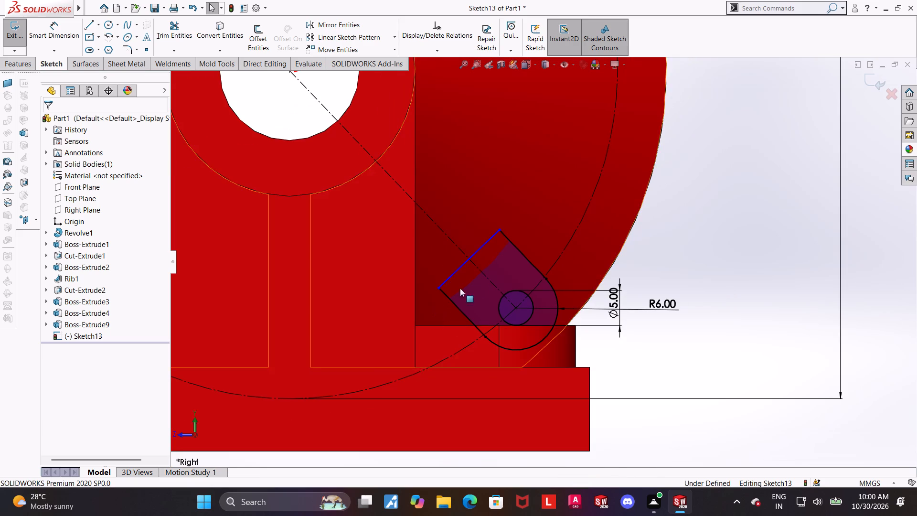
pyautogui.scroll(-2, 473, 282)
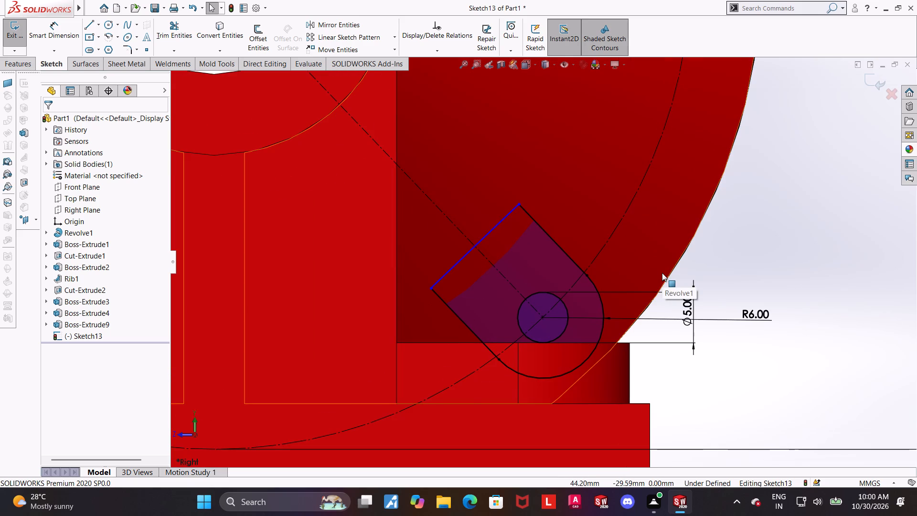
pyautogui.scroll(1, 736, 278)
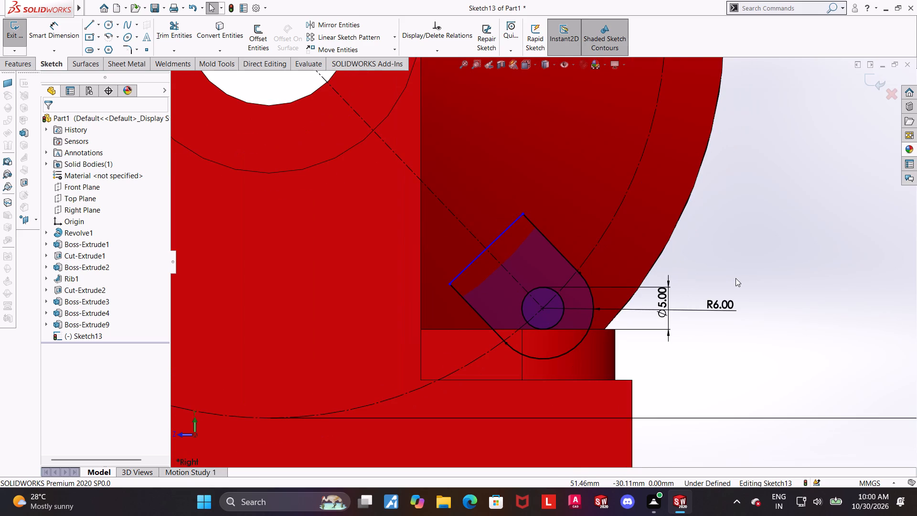
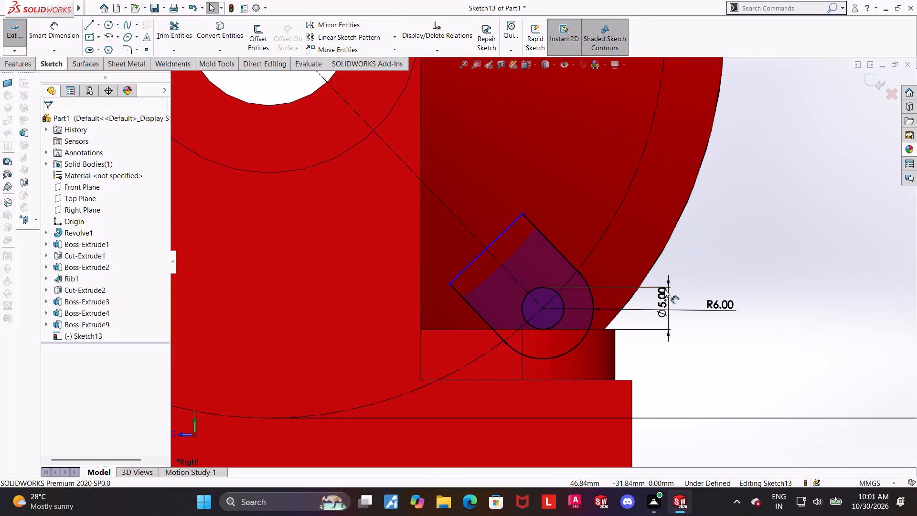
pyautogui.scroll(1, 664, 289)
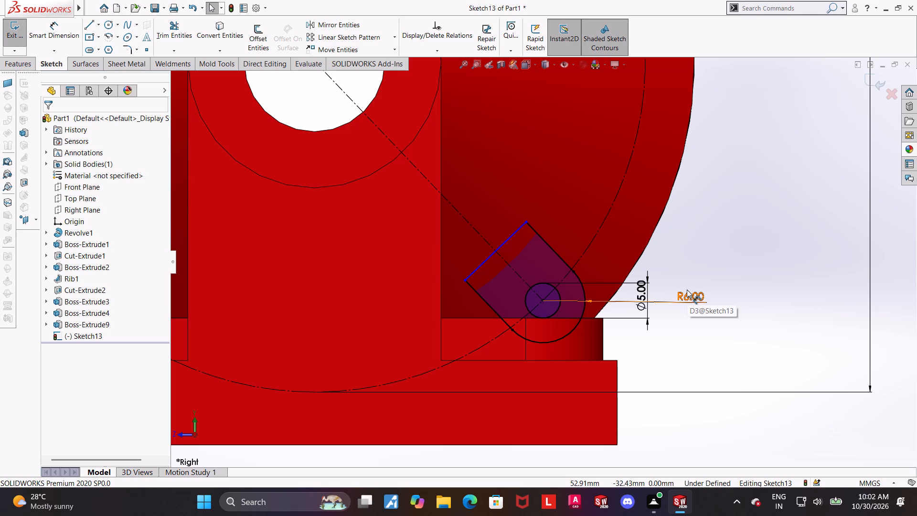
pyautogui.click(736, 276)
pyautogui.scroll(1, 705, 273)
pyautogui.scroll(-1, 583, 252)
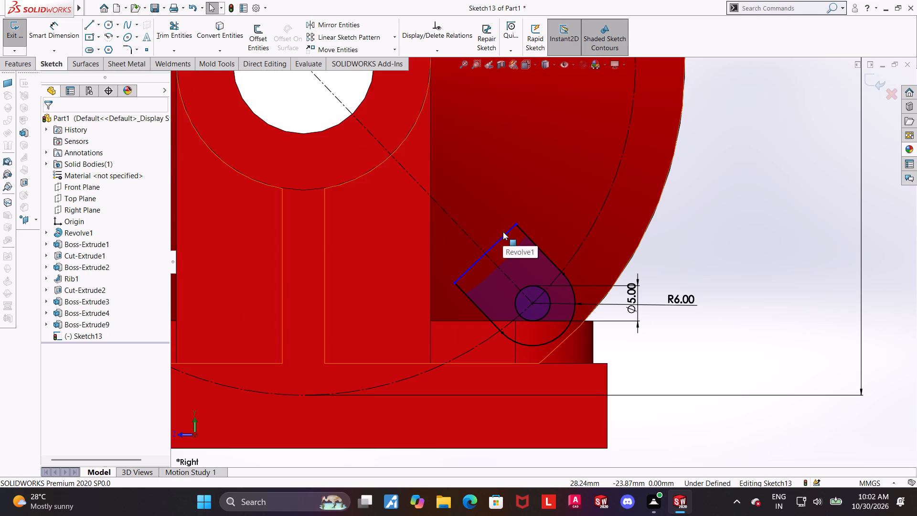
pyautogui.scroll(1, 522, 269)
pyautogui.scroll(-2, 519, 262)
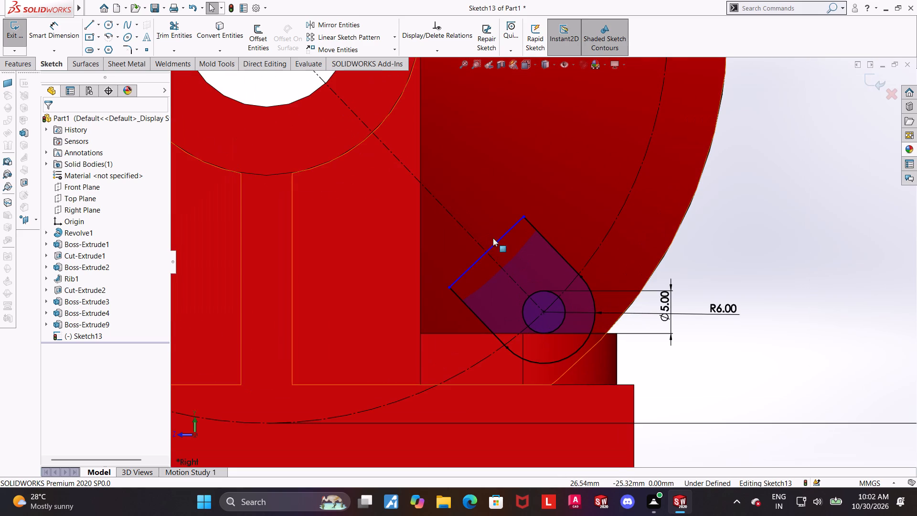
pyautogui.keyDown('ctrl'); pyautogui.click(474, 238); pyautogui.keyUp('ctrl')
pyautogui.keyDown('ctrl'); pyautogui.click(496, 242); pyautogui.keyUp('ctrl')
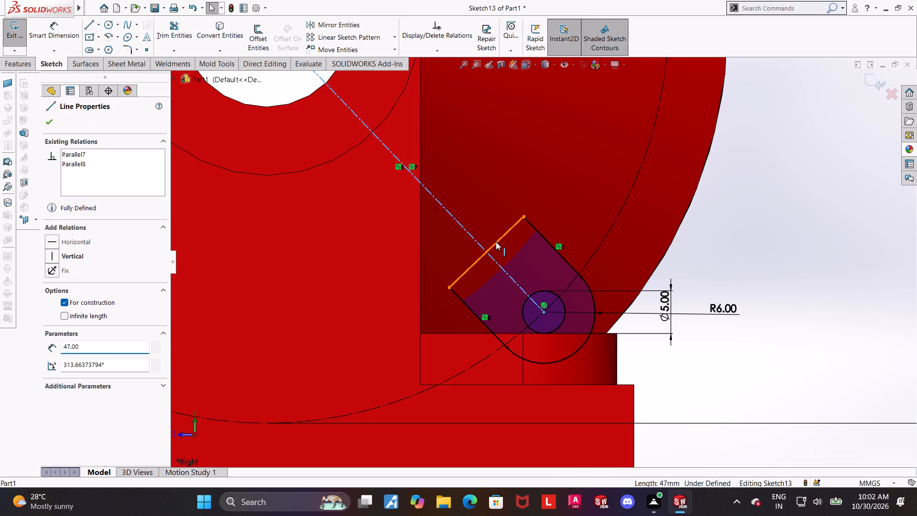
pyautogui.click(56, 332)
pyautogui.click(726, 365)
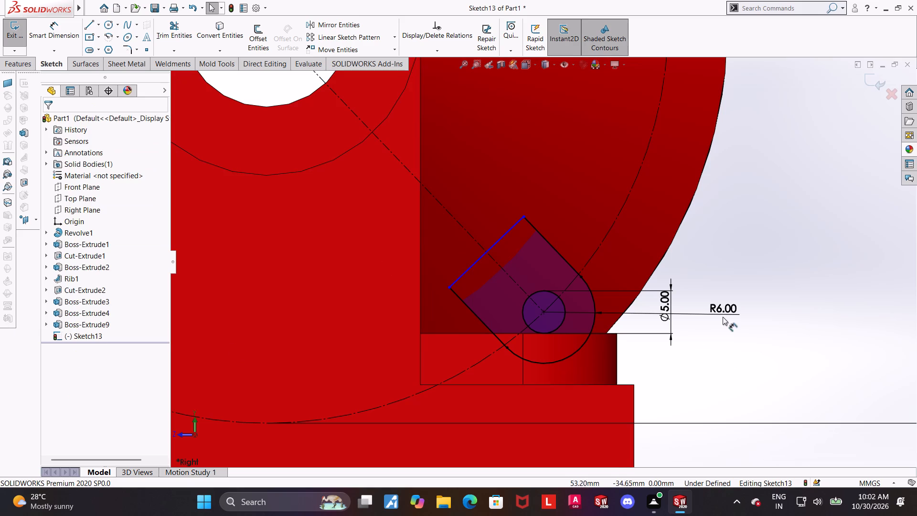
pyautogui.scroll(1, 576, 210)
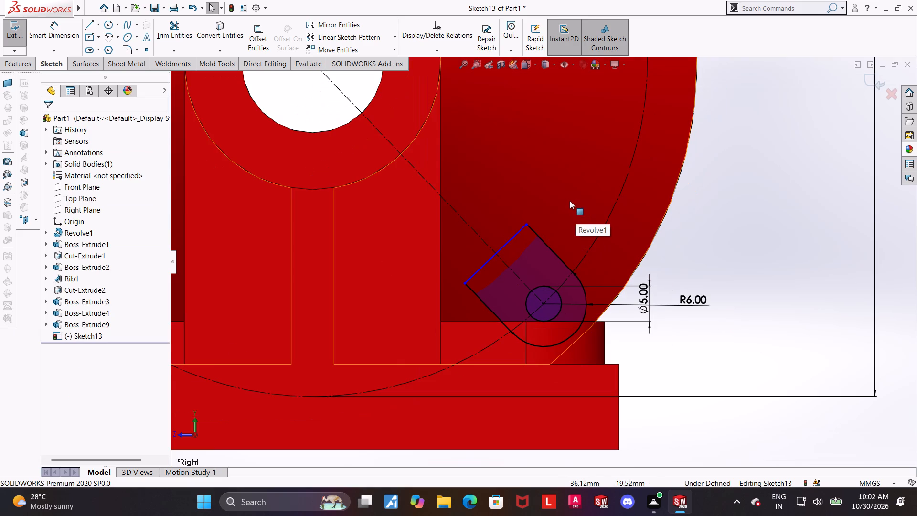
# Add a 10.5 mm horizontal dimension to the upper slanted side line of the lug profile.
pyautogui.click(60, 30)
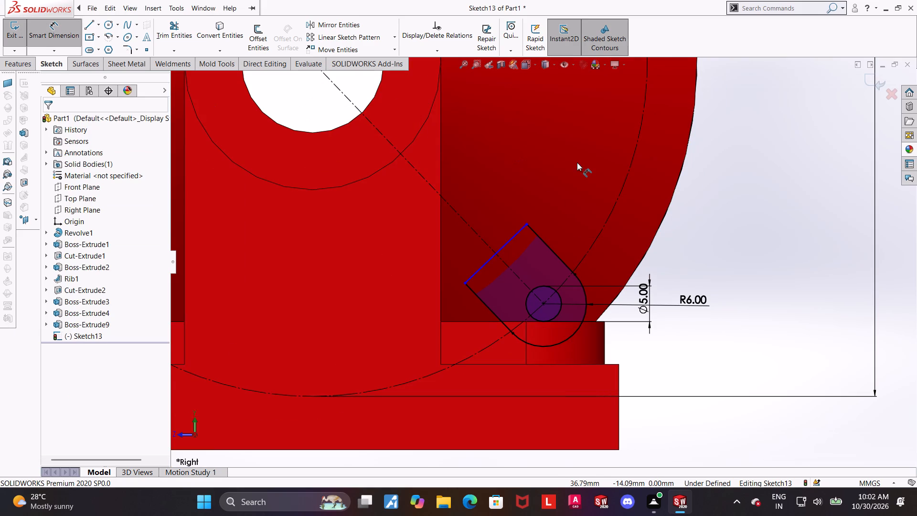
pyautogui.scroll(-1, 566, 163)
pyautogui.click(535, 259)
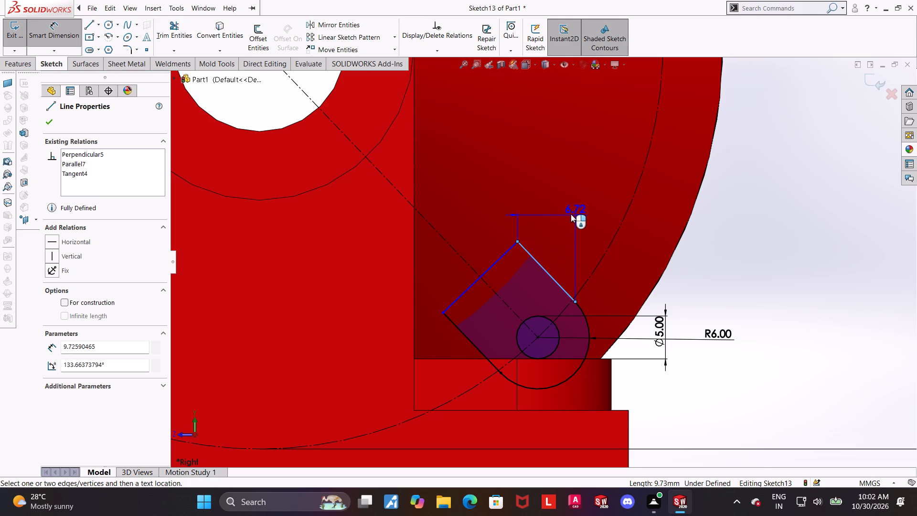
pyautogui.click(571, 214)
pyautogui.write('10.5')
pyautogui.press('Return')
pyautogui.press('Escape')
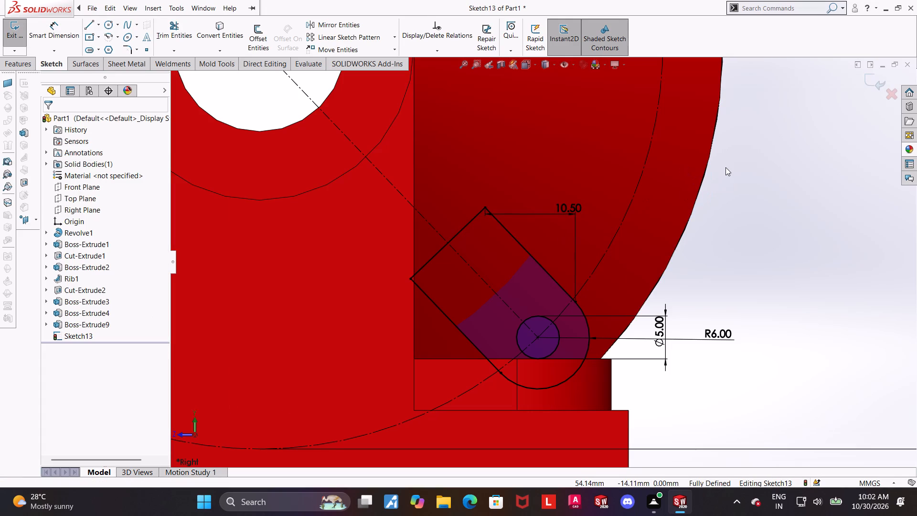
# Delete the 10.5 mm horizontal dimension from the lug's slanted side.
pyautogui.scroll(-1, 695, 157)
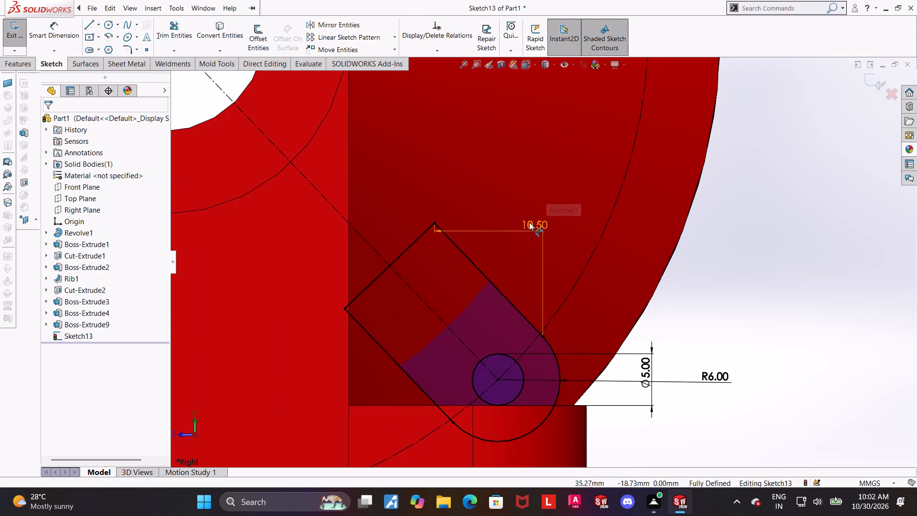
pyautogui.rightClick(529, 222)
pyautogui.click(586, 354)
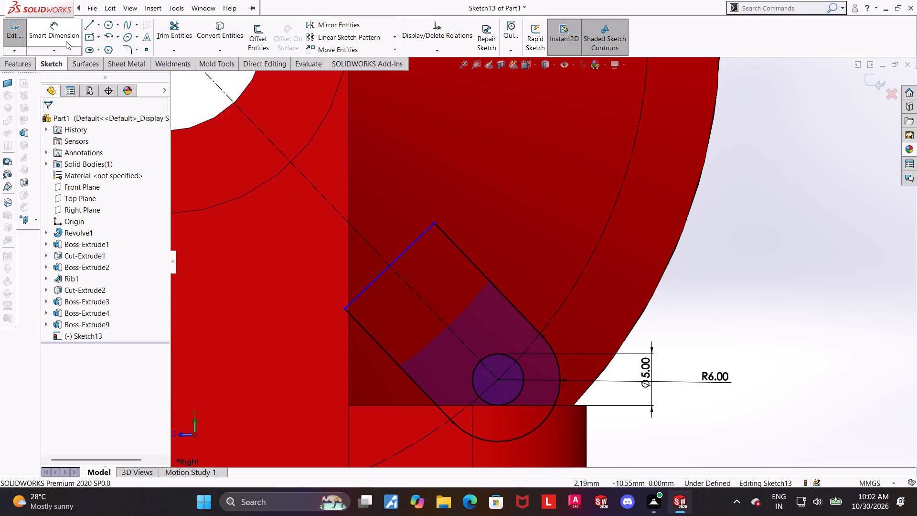
# Dimension the perpendicular distance from the lug's straight end line to the hole centre as 10.5 mm.
pyautogui.click(67, 30)
pyautogui.click(396, 255)
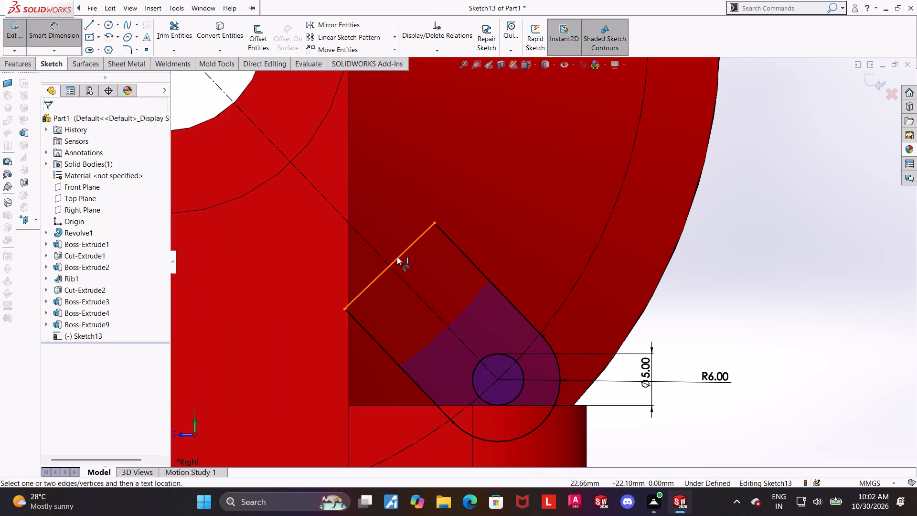
pyautogui.click(398, 258)
pyautogui.click(499, 382)
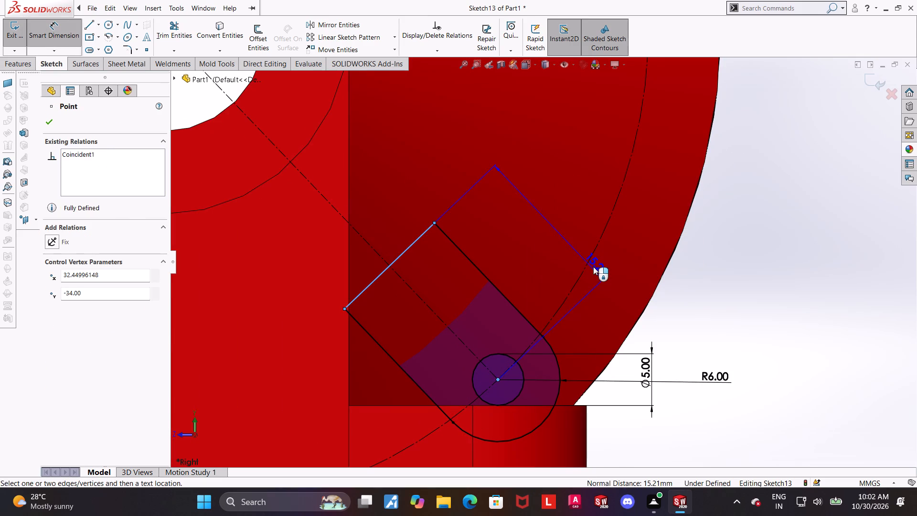
pyautogui.click(593, 267)
pyautogui.write('10.5')
pyautogui.press('Return')
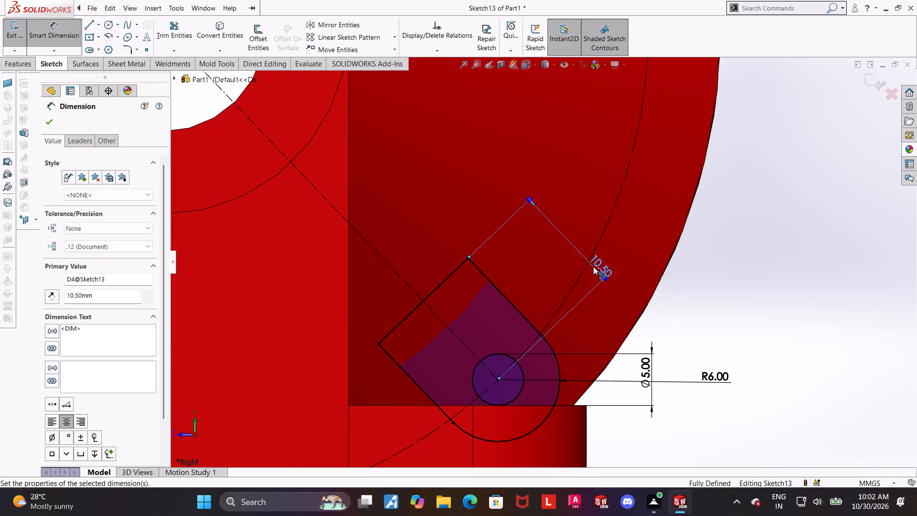
pyautogui.press('Escape')
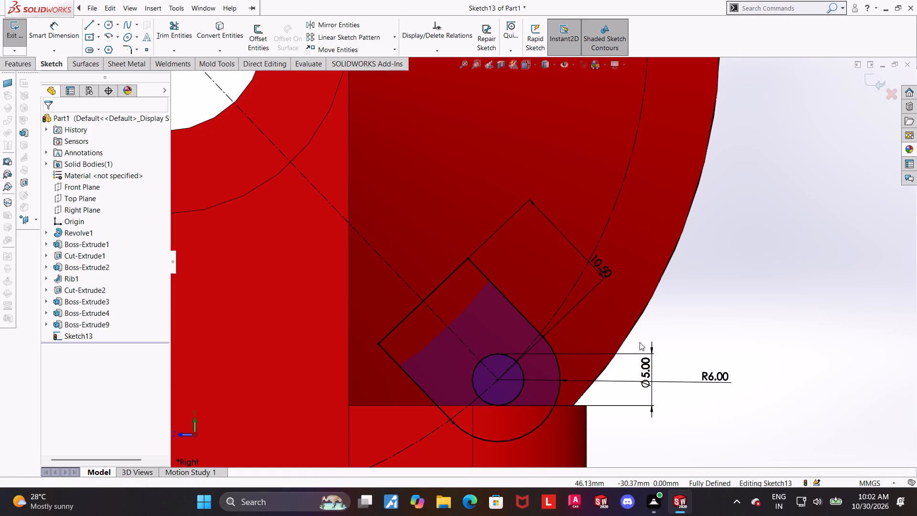
pyautogui.click(853, 374)
# Move the R6 radius dimension above the 5 mm hole diameter dimension and exit the sketch.
pyautogui.scroll(3, 789, 365)
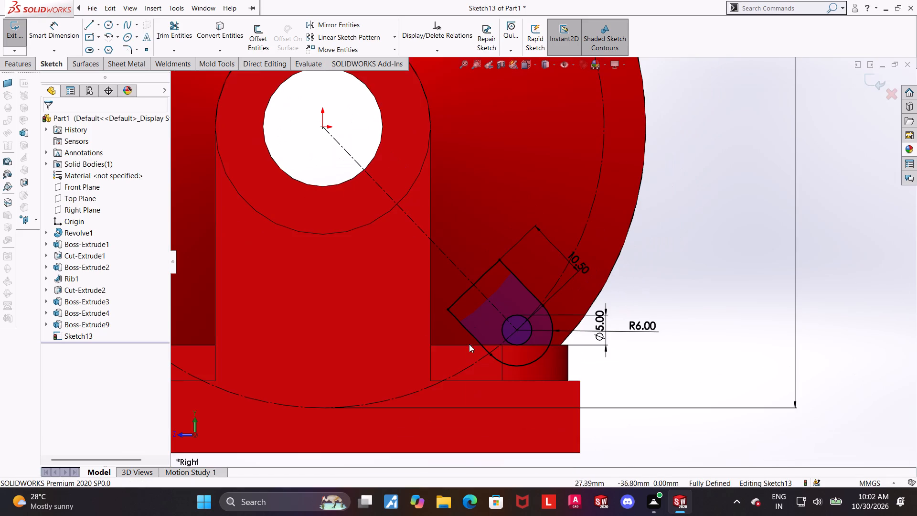
pyautogui.scroll(-3, 519, 341)
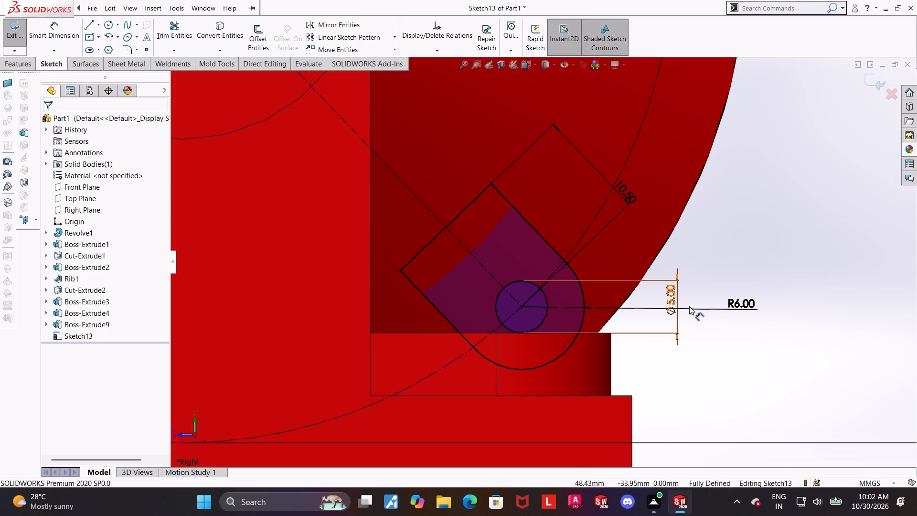
pyautogui.moveTo(736, 309); pyautogui.dragTo(723, 225)
pyautogui.click(749, 281)
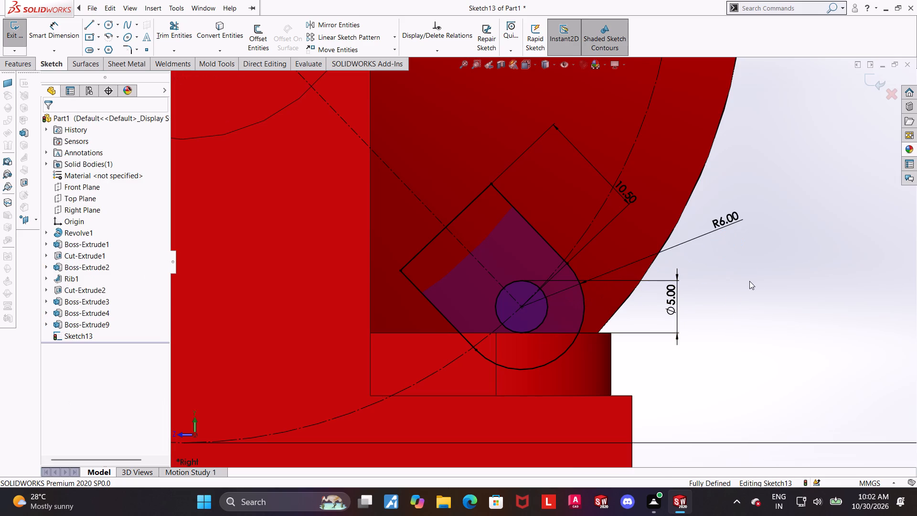
pyautogui.scroll(4, 644, 213)
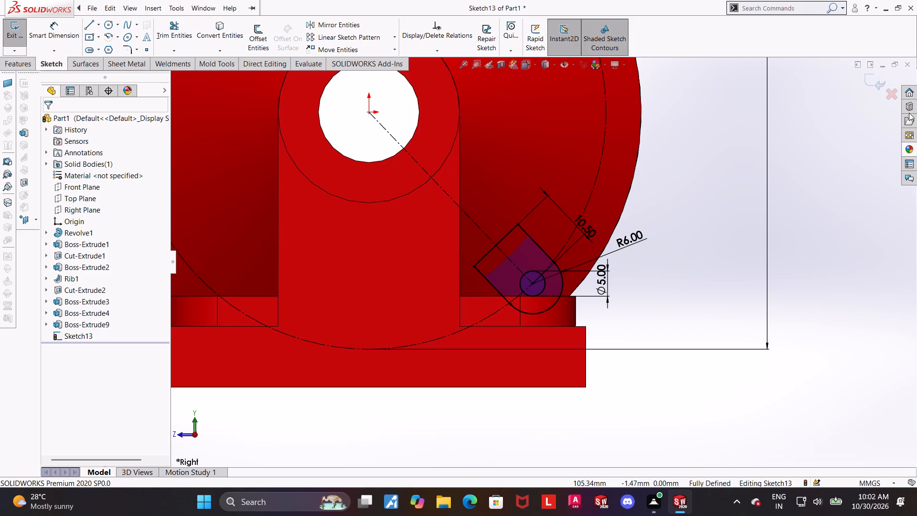
pyautogui.click(877, 78)
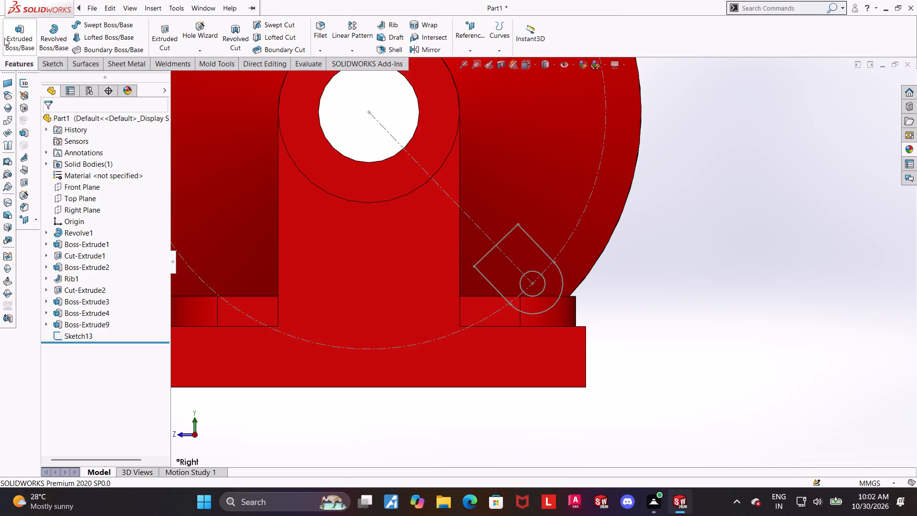
# Extrude the lug sketch as a boss with the Up To Next end condition, in the reversed direction toward the flange.
pyautogui.click(4, 38)
pyautogui.moveTo(629, 291); pyautogui.dragTo(619, 300, button='middle')
pyautogui.click(508, 244)
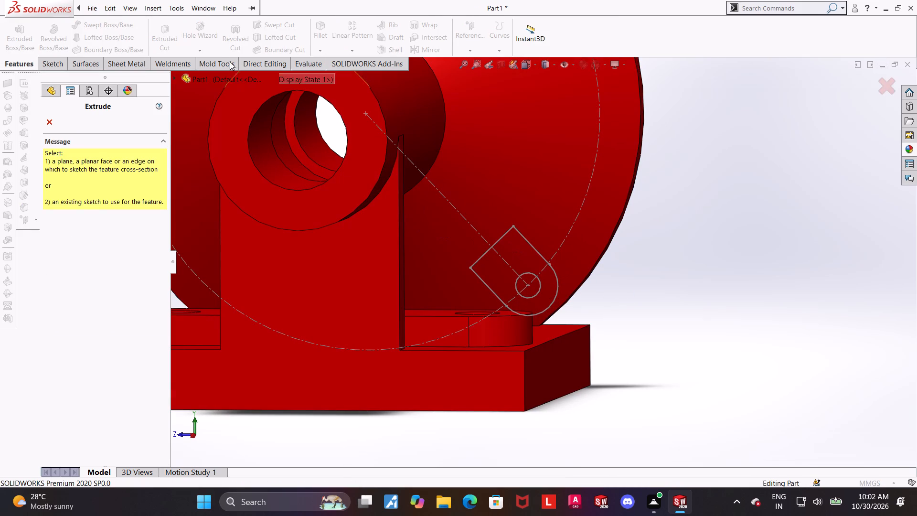
pyautogui.click(178, 74)
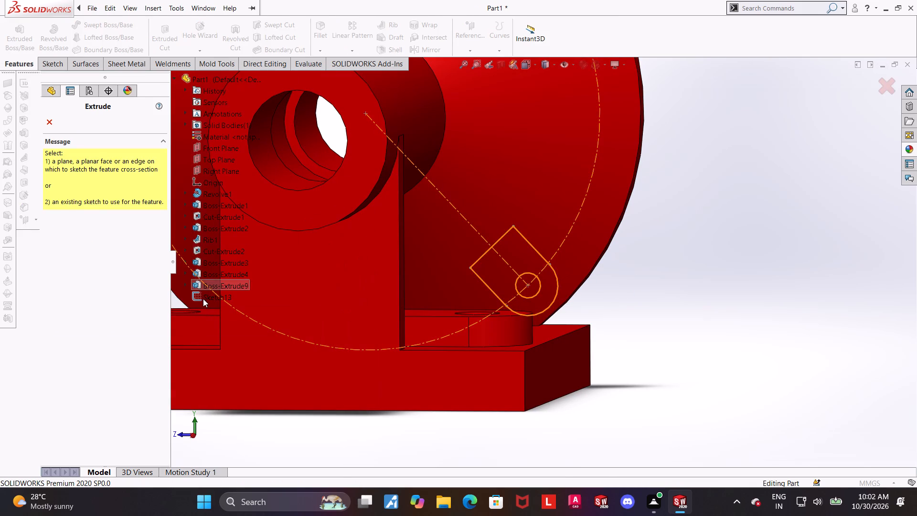
pyautogui.click(203, 299)
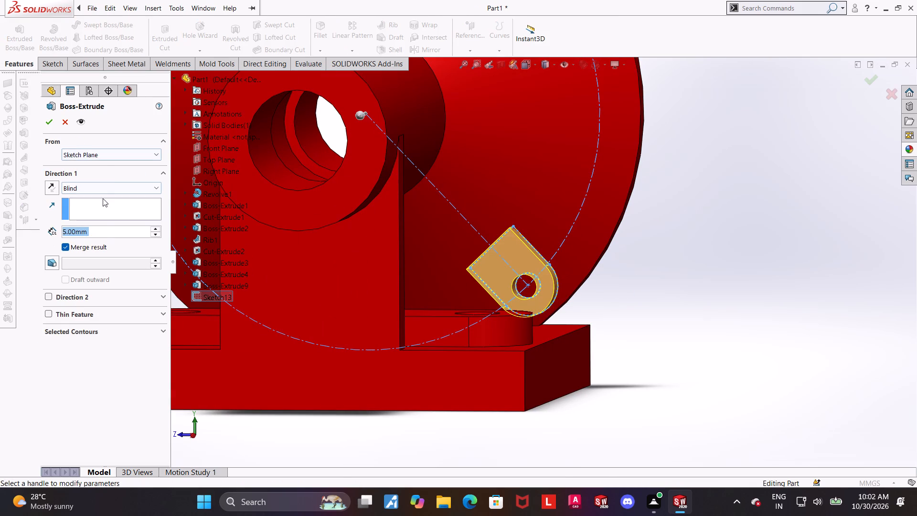
pyautogui.click(104, 189)
pyautogui.click(91, 216)
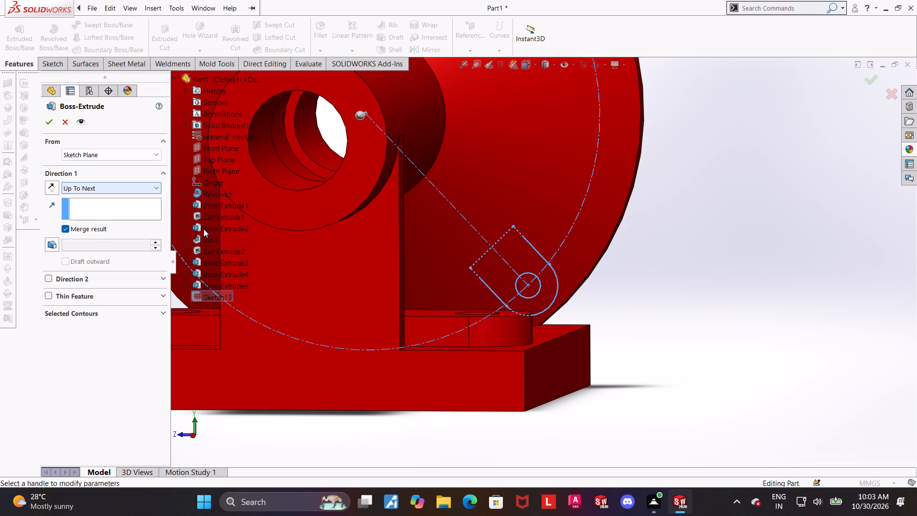
pyautogui.moveTo(740, 236); pyautogui.dragTo(663, 255, button='middle')
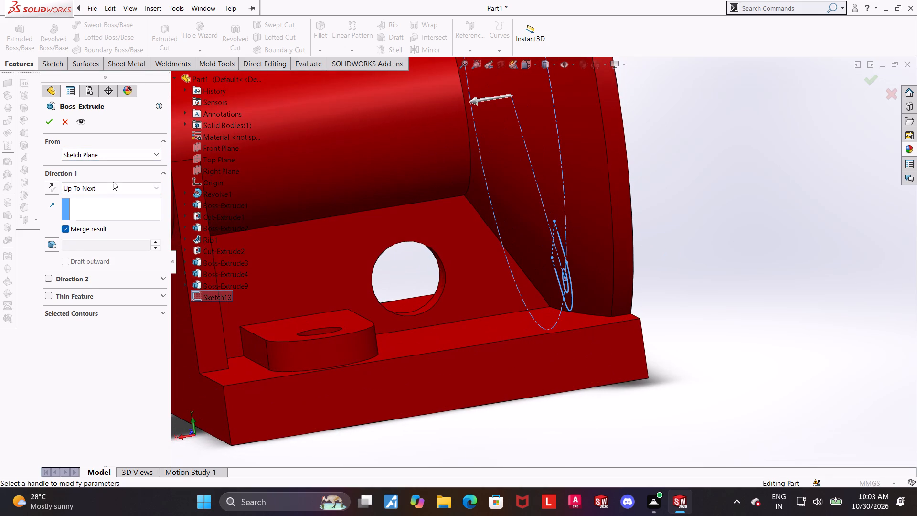
pyautogui.click(53, 182)
pyautogui.moveTo(473, 285); pyautogui.dragTo(495, 292, button='middle')
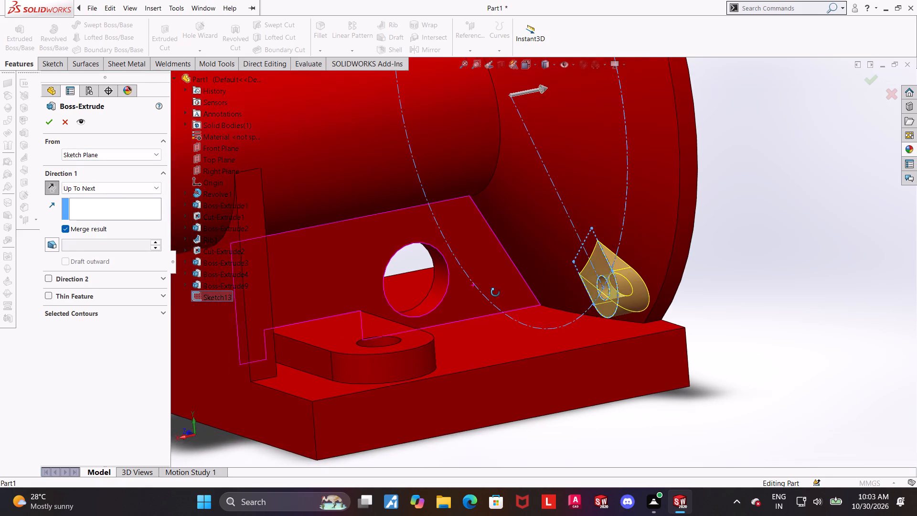
pyautogui.moveTo(495, 292); pyautogui.dragTo(496, 292, button='middle')
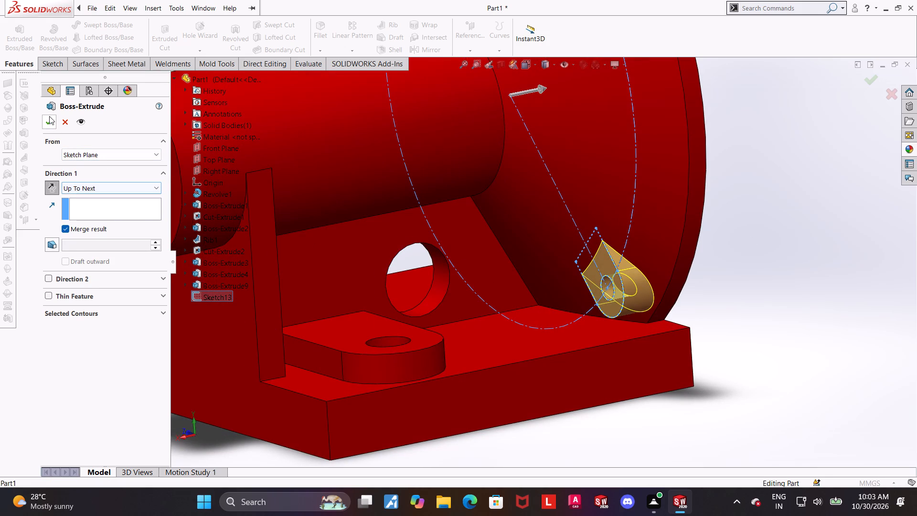
pyautogui.click(49, 119)
# Edit the lug extrusion to end Up To Surface, using the large conical face of the revolved flange.
pyautogui.click(786, 311)
pyautogui.moveTo(790, 305); pyautogui.dragTo(814, 291, button='middle')
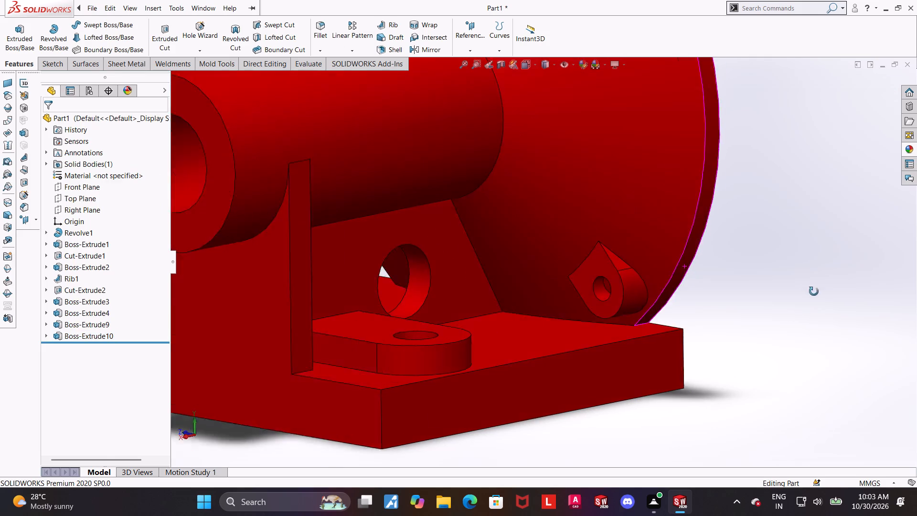
pyautogui.moveTo(814, 291); pyautogui.dragTo(815, 296, button='middle')
pyautogui.scroll(-2, 754, 271)
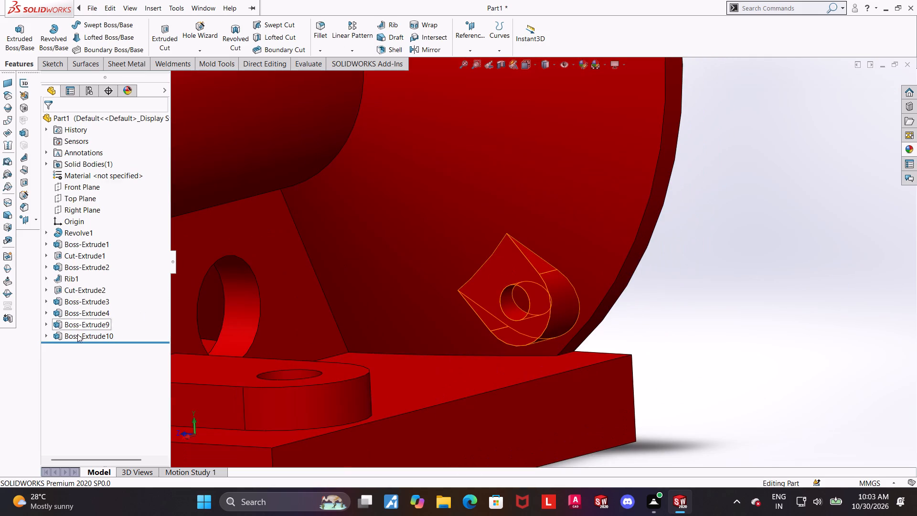
pyautogui.click(61, 337)
pyautogui.click(70, 312)
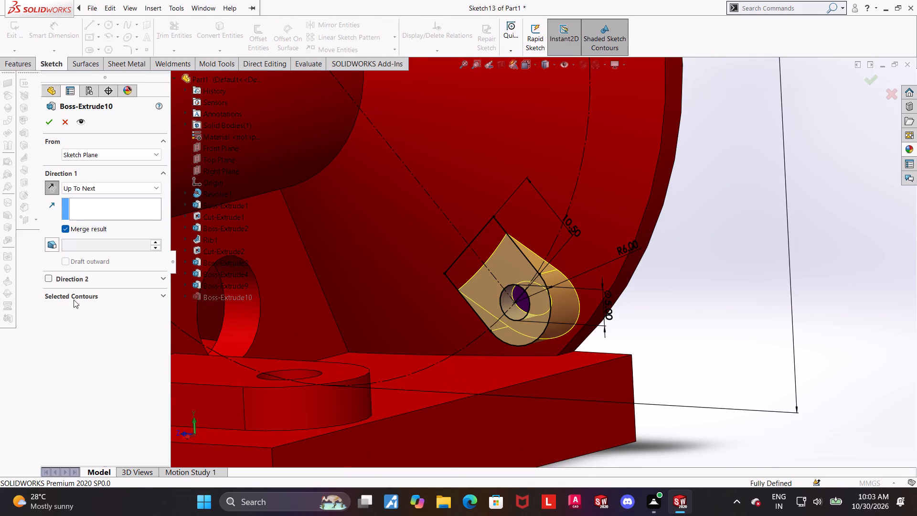
pyautogui.click(87, 188)
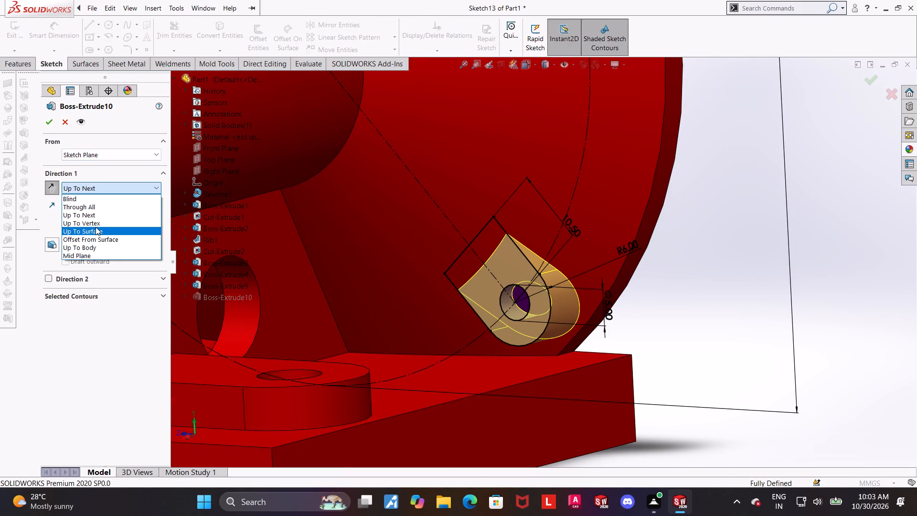
pyautogui.click(96, 227)
pyautogui.scroll(4, 496, 221)
pyautogui.click(567, 158)
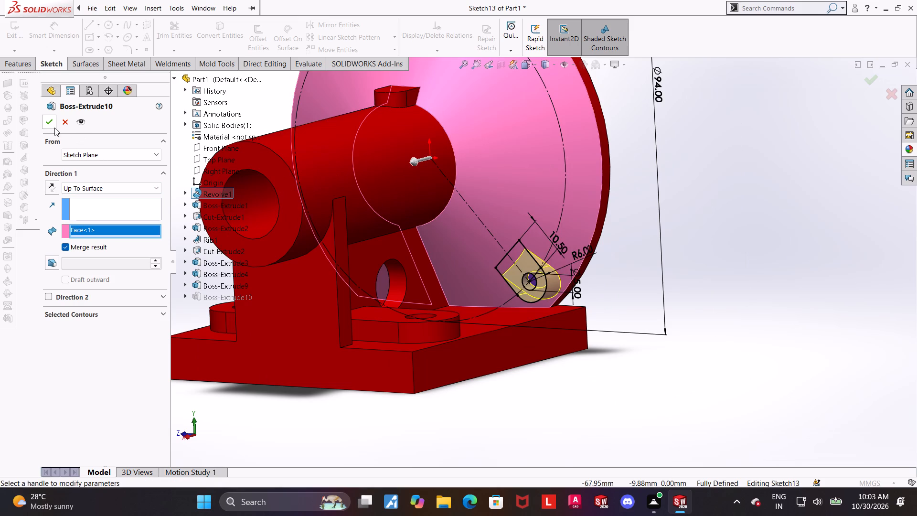
pyautogui.click(50, 121)
pyautogui.click(747, 293)
# Create a circular pattern of the lug extrusion about the flange's outer circular edge, with 4 equally spaced instances over 360 degrees.
pyautogui.moveTo(651, 258); pyautogui.dragTo(662, 204, button='middle')
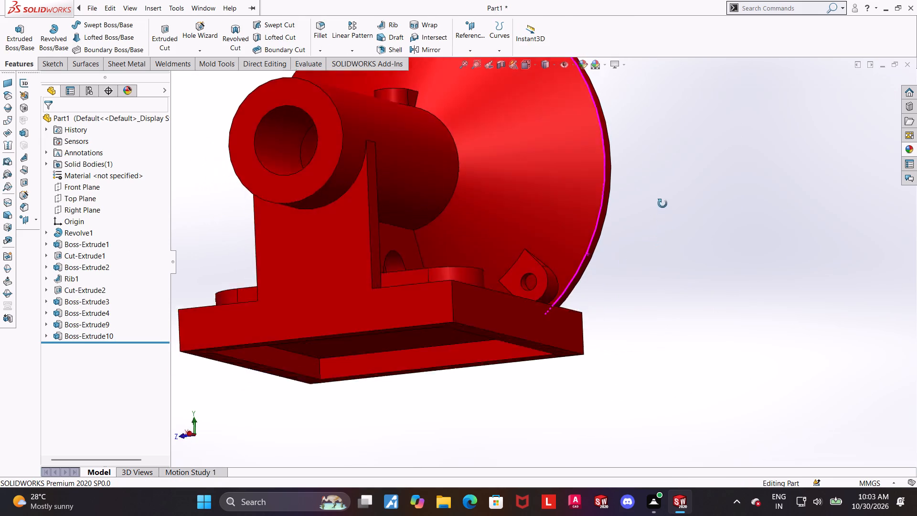
pyautogui.moveTo(662, 204); pyautogui.dragTo(680, 264, button='middle')
pyautogui.scroll(3, 686, 246)
pyautogui.moveTo(639, 283); pyautogui.dragTo(662, 301, button='middle')
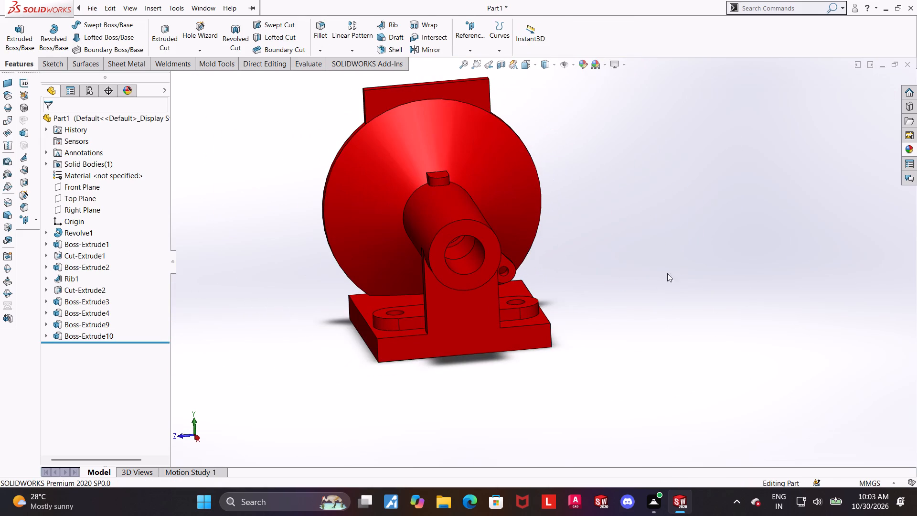
pyautogui.click(354, 50)
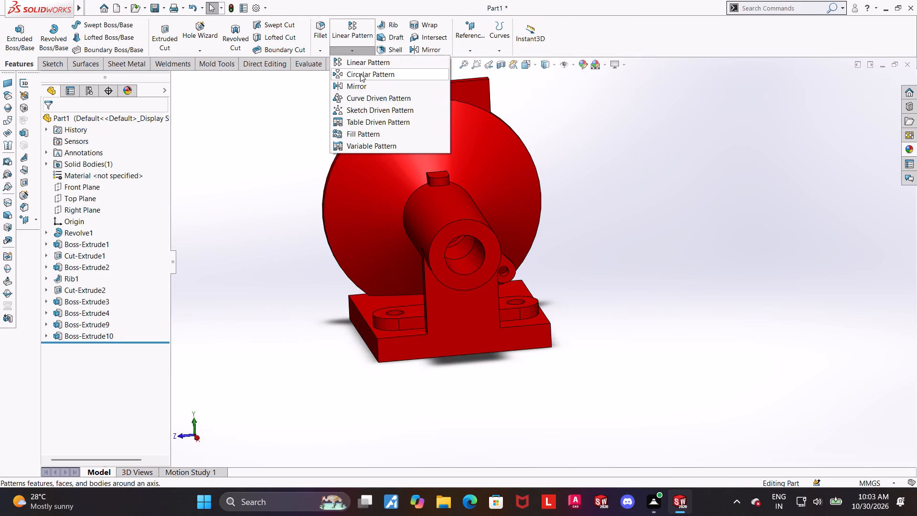
pyautogui.click(360, 75)
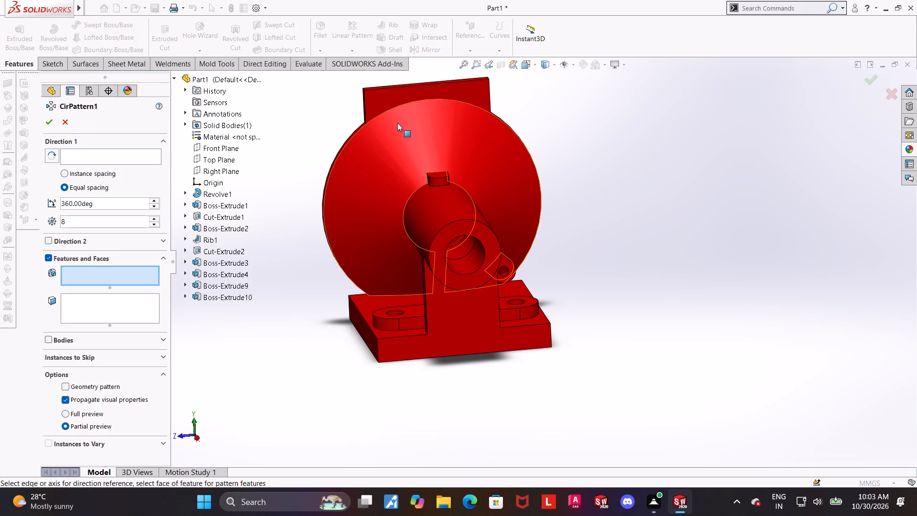
pyautogui.click(363, 128)
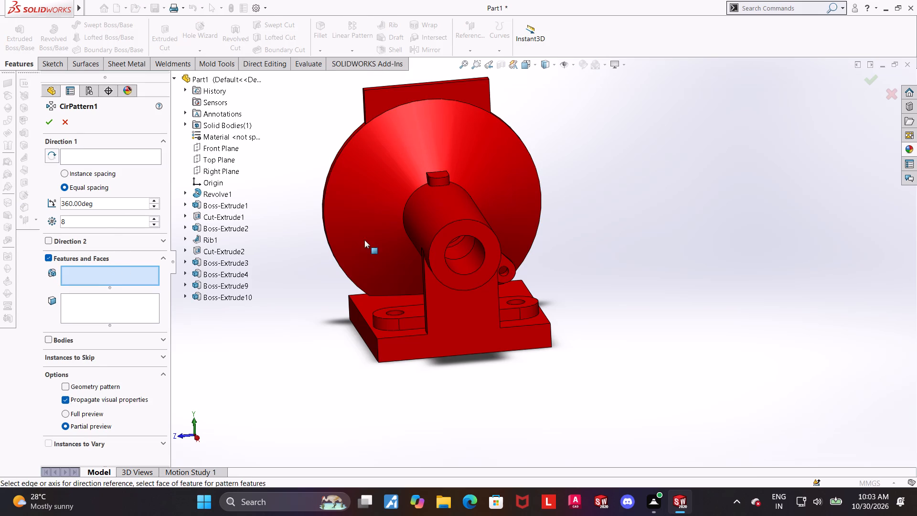
pyautogui.click(201, 298)
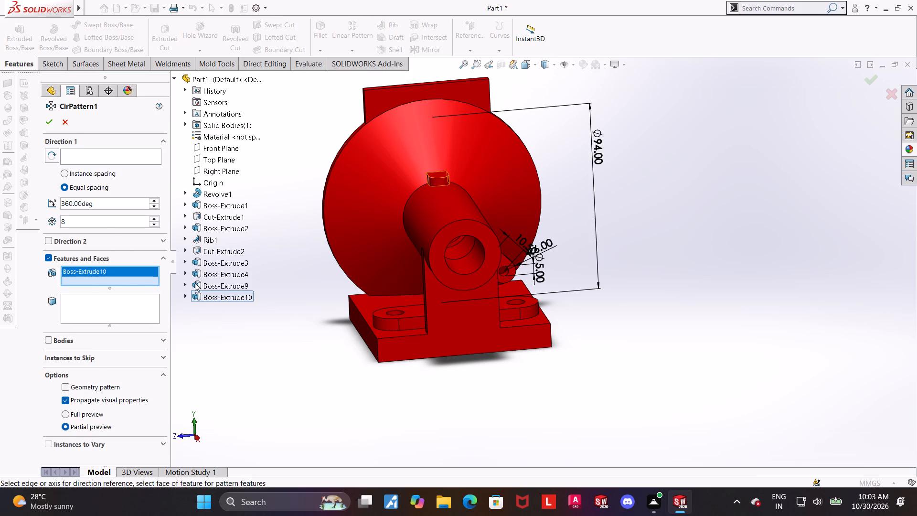
pyautogui.click(214, 295)
pyautogui.click(214, 295)
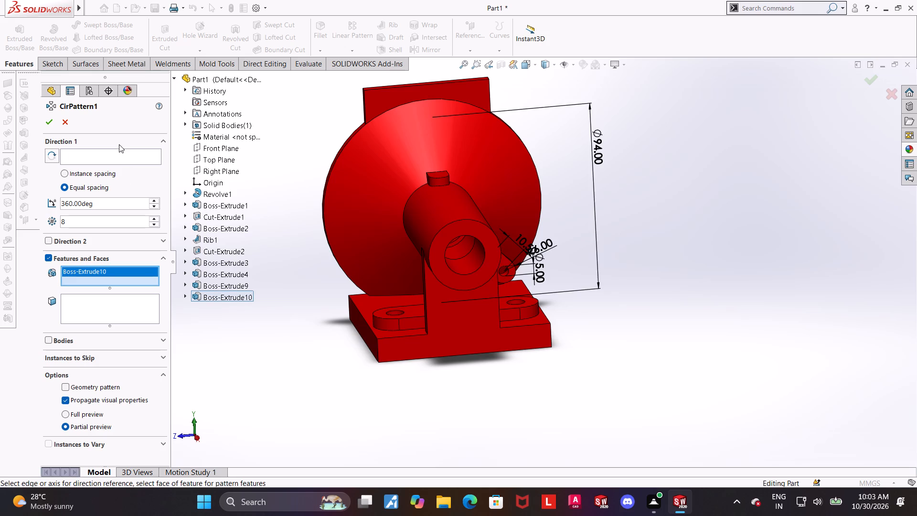
pyautogui.doubleClick(123, 156)
pyautogui.moveTo(590, 149); pyautogui.dragTo(558, 167, button='middle')
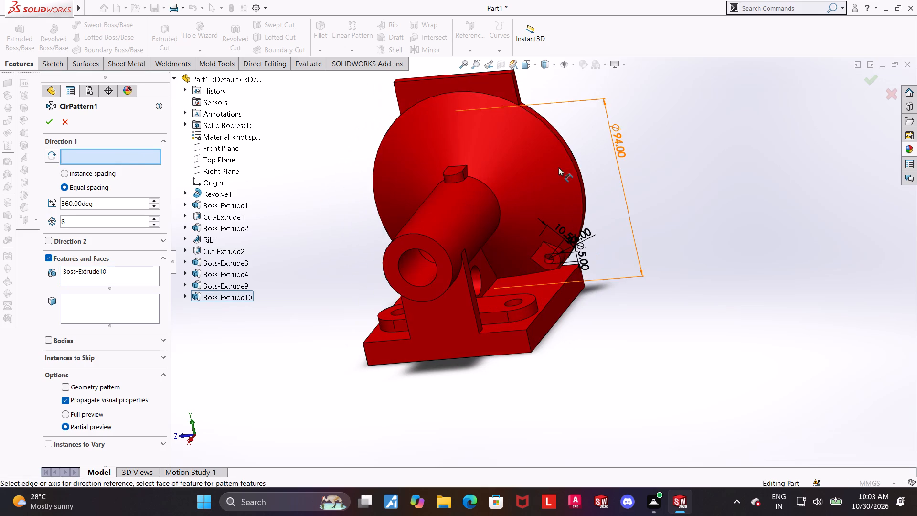
pyautogui.click(571, 156)
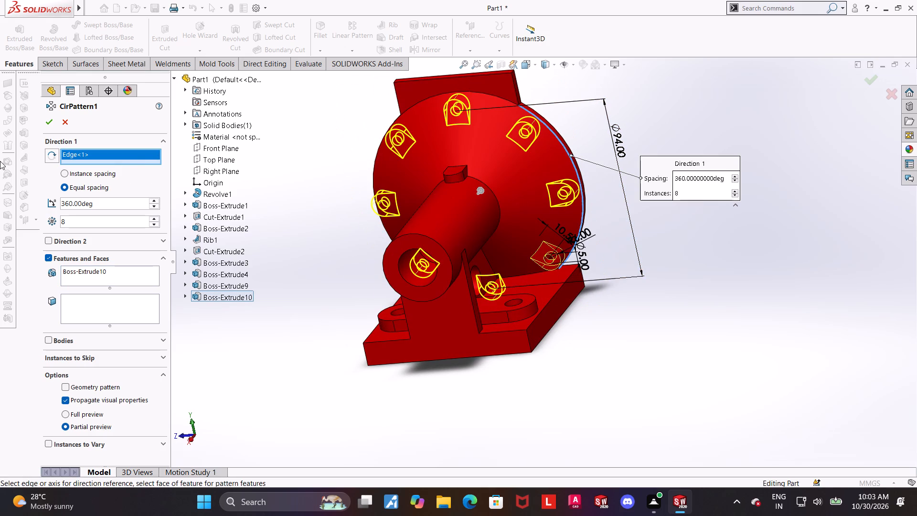
pyautogui.moveTo(138, 220); pyautogui.dragTo(0, 214)
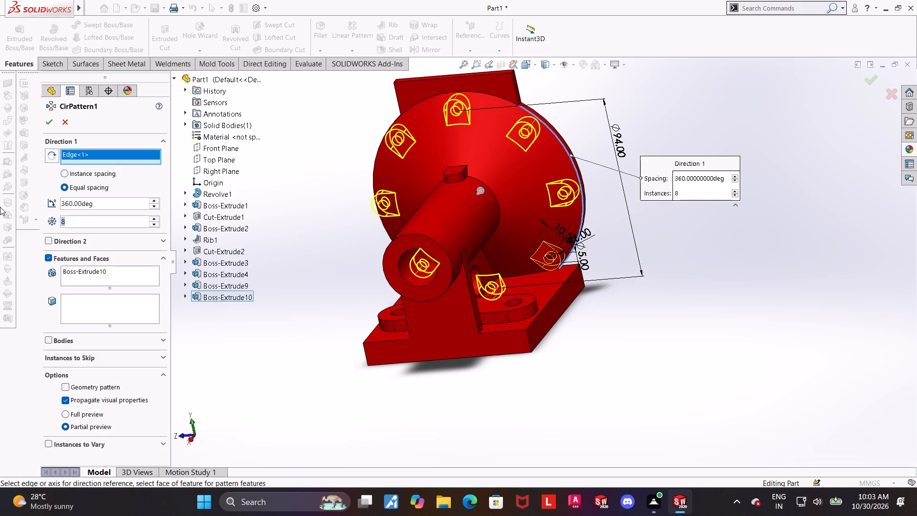
pyautogui.press('4')
pyautogui.press('Return')
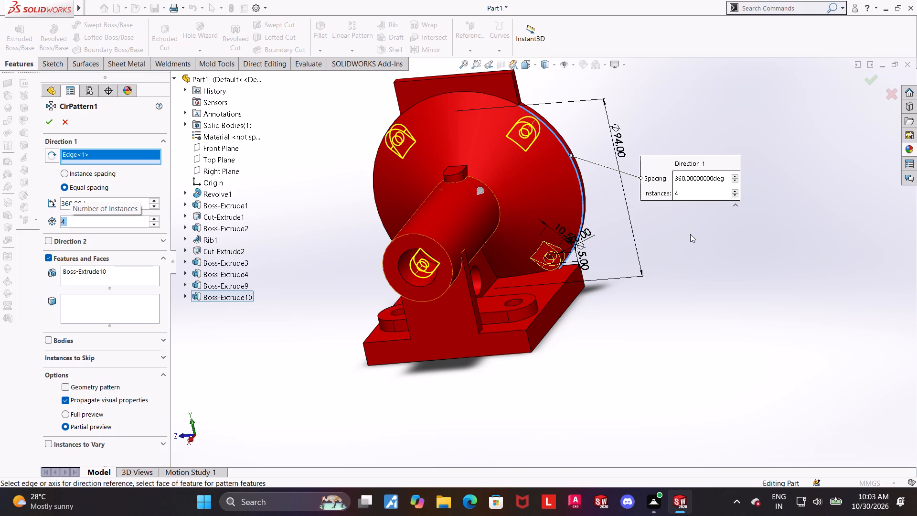
pyautogui.click(43, 119)
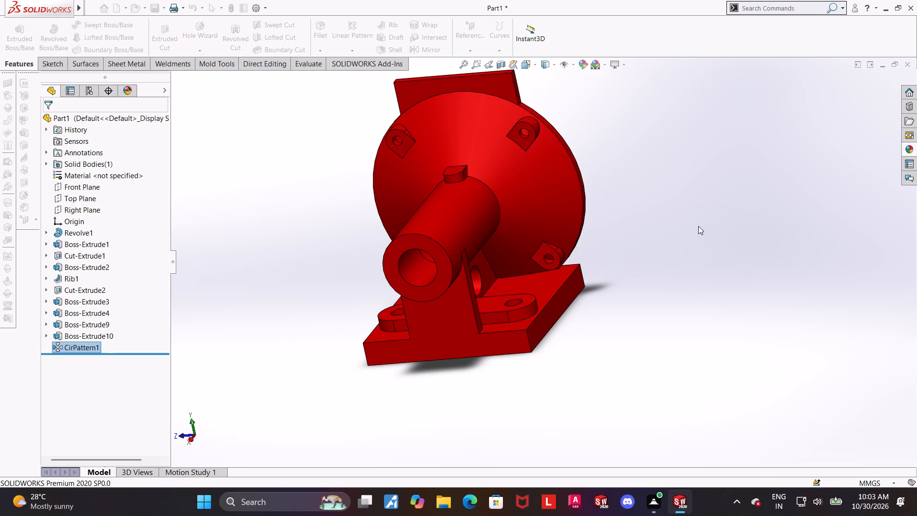
pyautogui.click(702, 226)
# Examine the patterned lugs and their holes around the conical flange from several angles and distances.
pyautogui.moveTo(497, 199); pyautogui.dragTo(519, 184, button='middle')
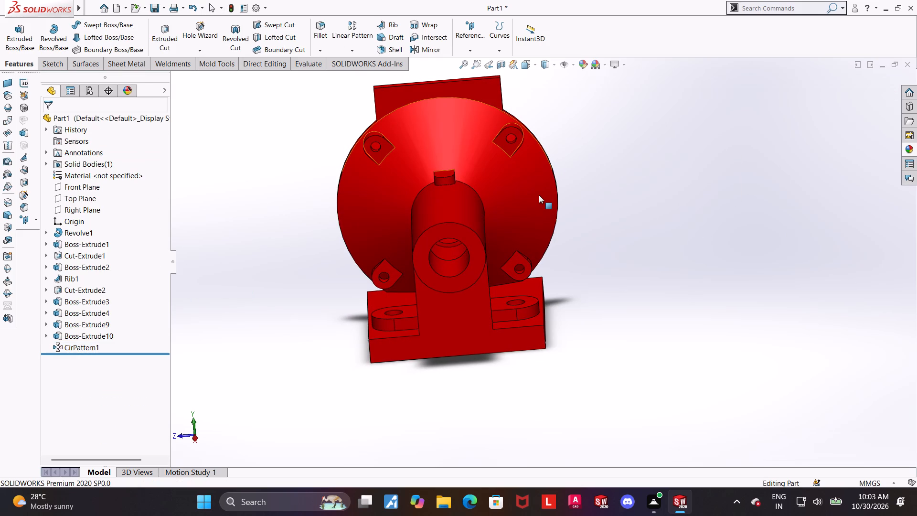
pyautogui.scroll(2, 593, 189)
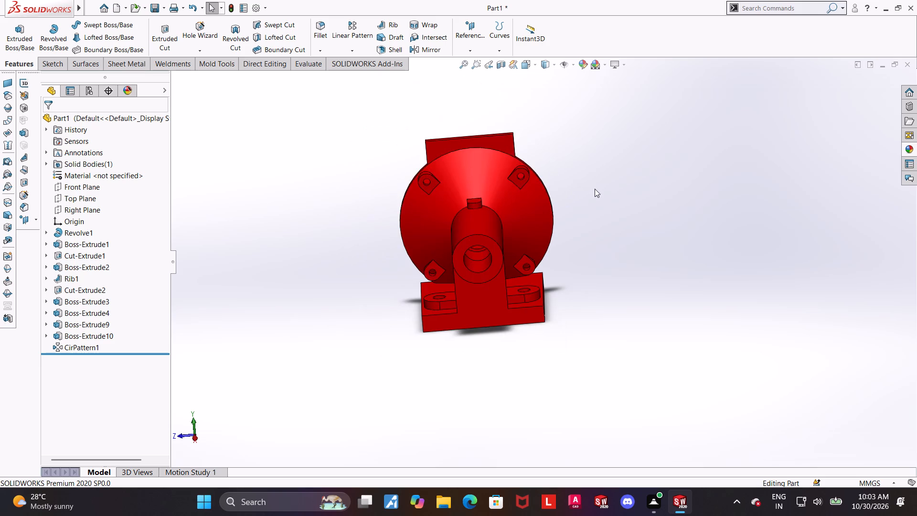
pyautogui.moveTo(591, 189); pyautogui.dragTo(590, 198, button='middle')
pyautogui.moveTo(587, 193); pyautogui.dragTo(580, 194, button='middle')
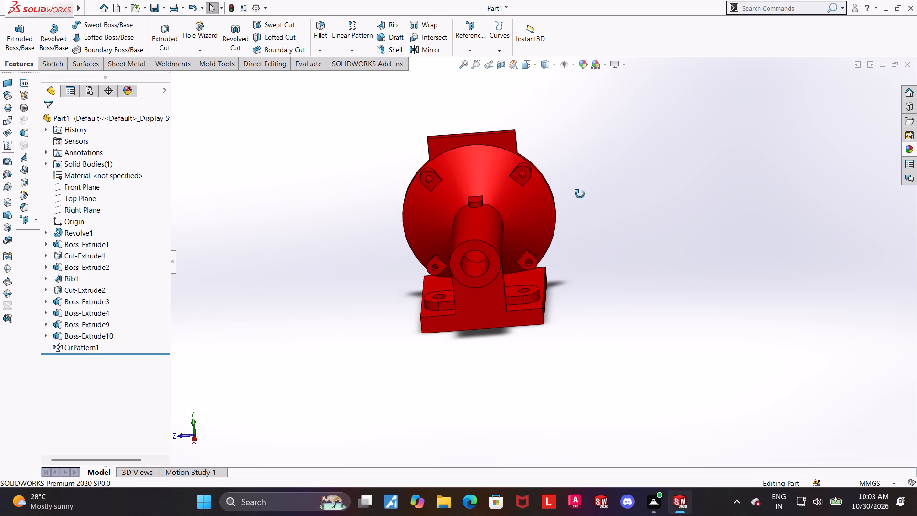
pyautogui.moveTo(580, 194); pyautogui.dragTo(583, 202, button='middle')
pyautogui.scroll(1, 583, 200)
pyautogui.scroll(-6, 546, 162)
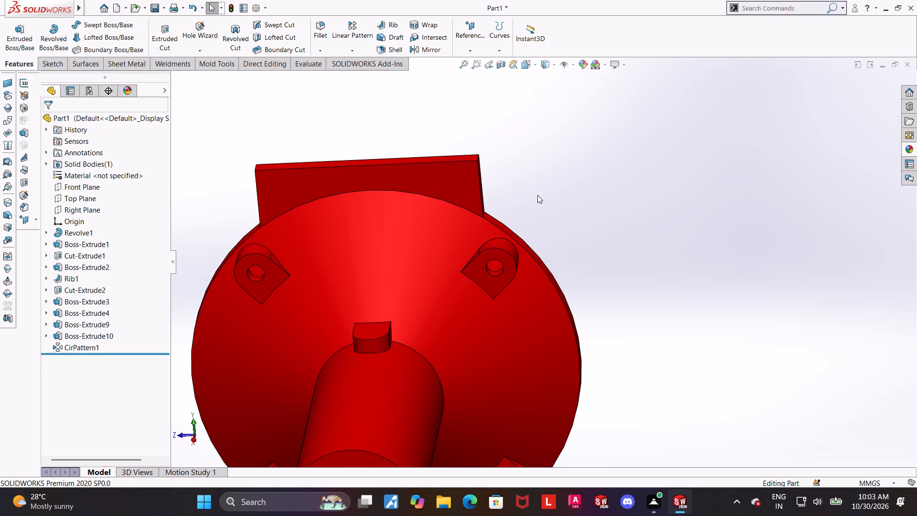
pyautogui.scroll(5, 577, 189)
pyautogui.scroll(-4, 547, 364)
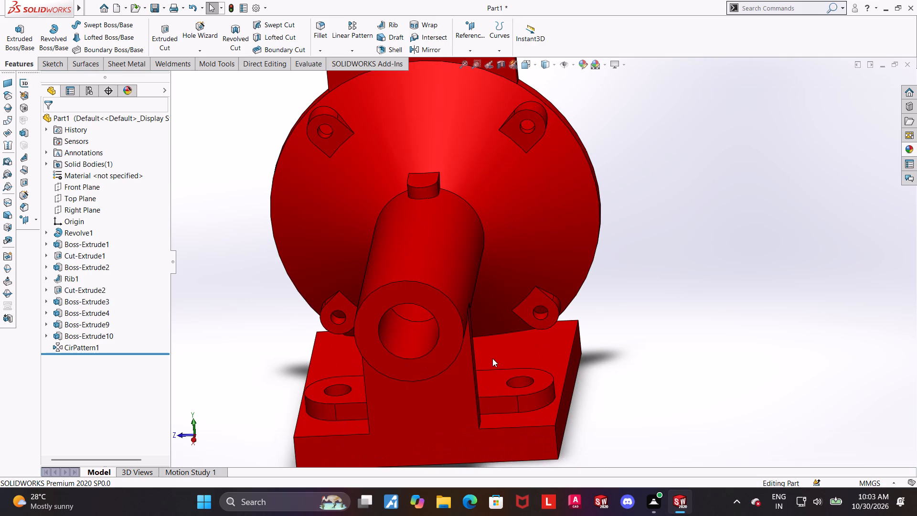
pyautogui.moveTo(513, 371); pyautogui.dragTo(513, 335, button='middle')
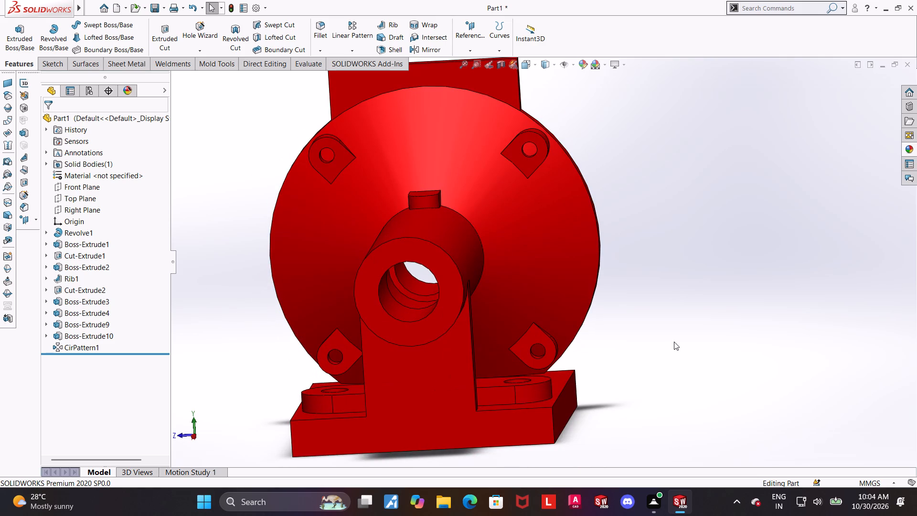
pyautogui.scroll(-3, 322, 156)
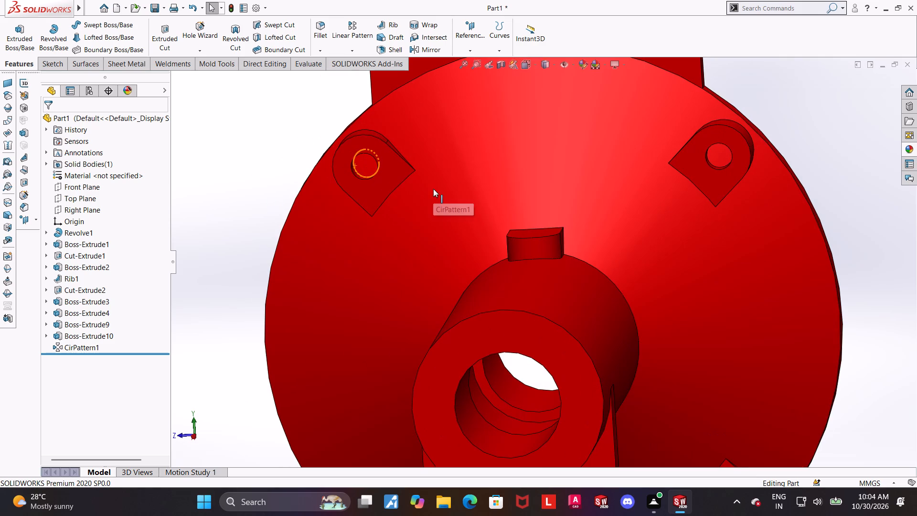
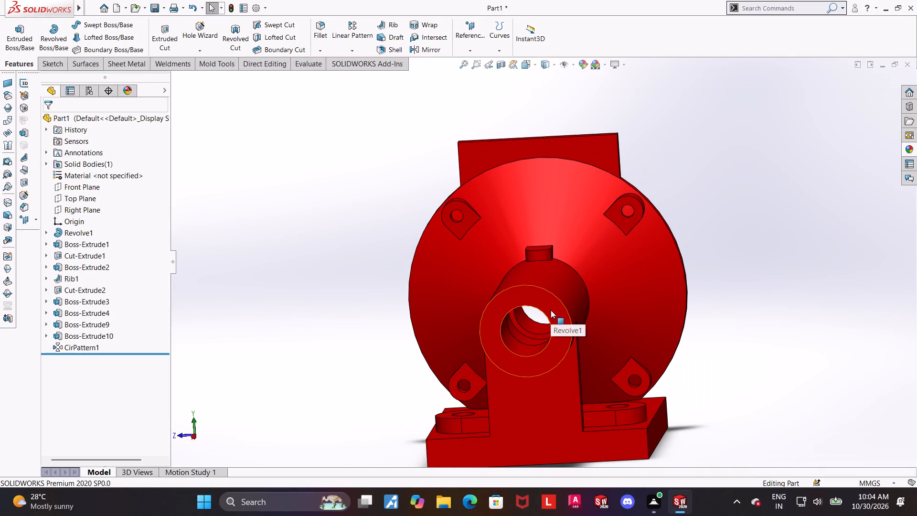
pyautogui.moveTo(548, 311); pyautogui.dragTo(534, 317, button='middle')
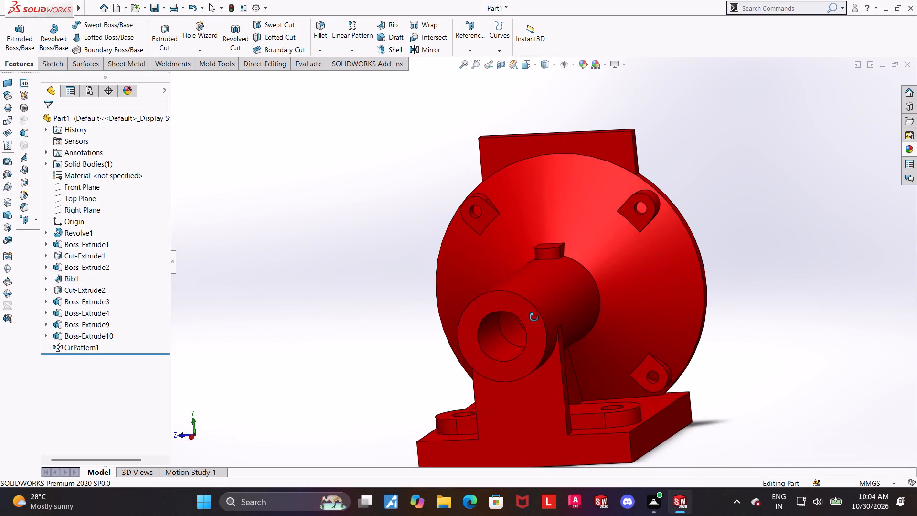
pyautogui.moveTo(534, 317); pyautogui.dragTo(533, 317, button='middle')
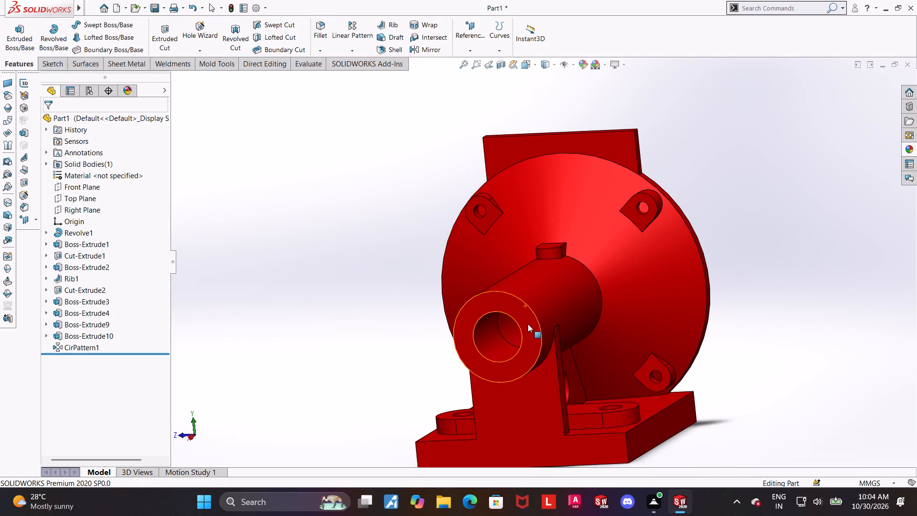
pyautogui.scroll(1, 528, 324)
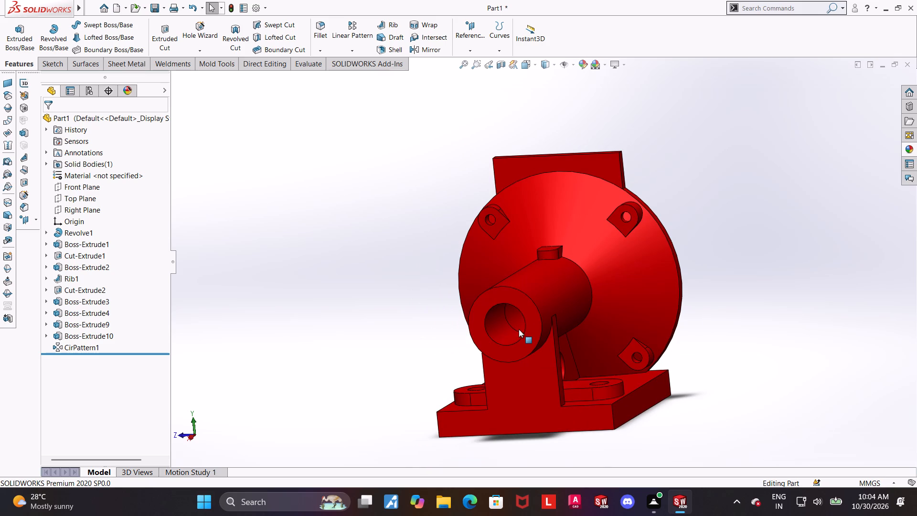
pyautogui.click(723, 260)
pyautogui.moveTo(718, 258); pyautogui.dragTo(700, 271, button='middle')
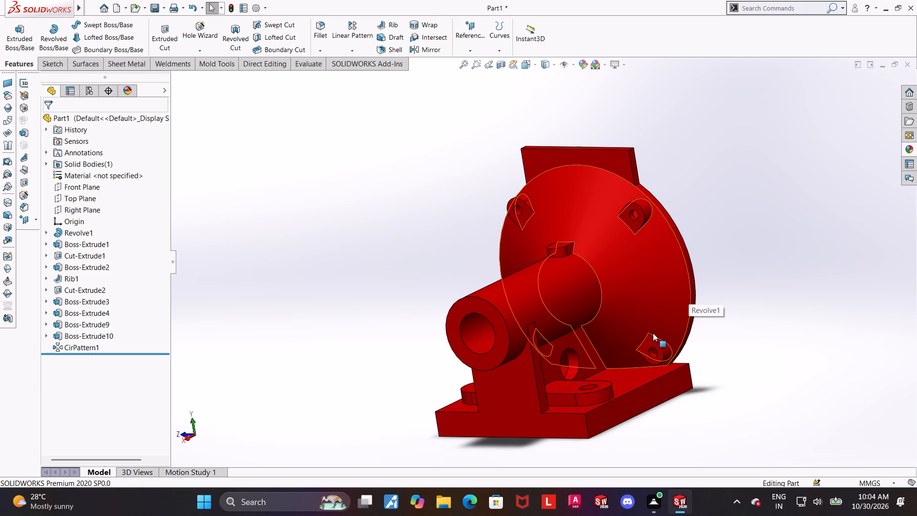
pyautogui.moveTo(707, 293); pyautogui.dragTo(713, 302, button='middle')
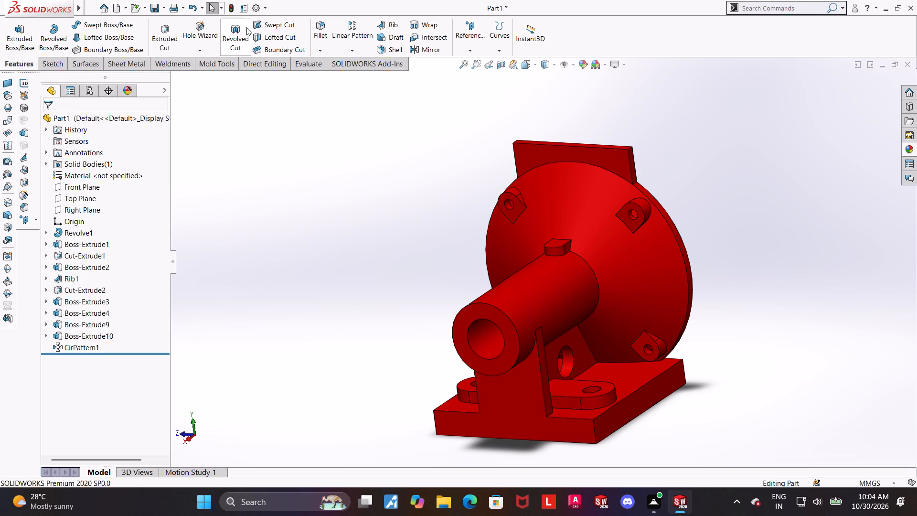
# Specify a Hole Wizard plain hole: ISO standard, Drill sizes type, Ø5.0 size, and Through All end condition.
pyautogui.click(216, 26)
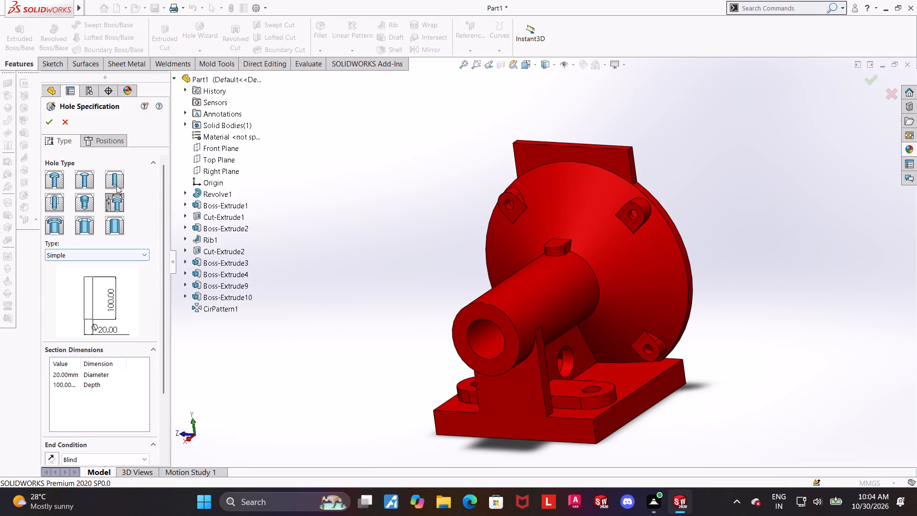
pyautogui.click(114, 182)
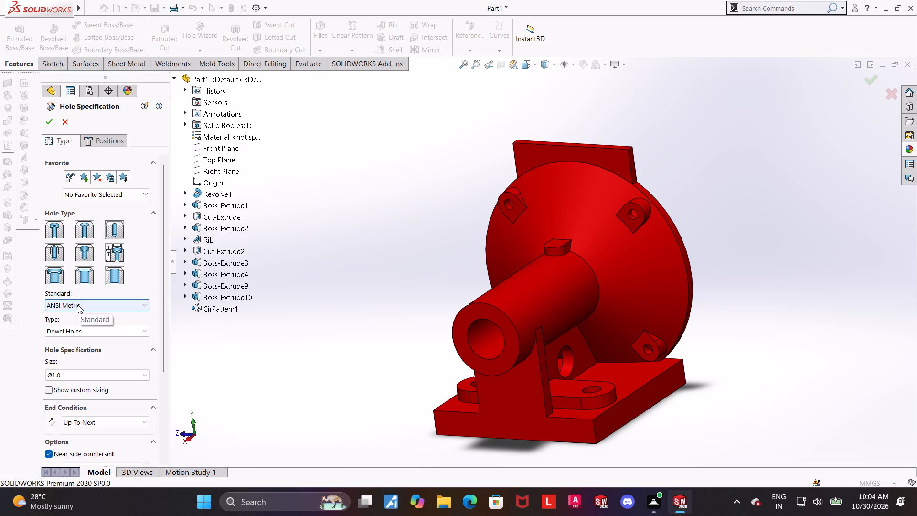
pyautogui.click(78, 305)
pyautogui.click(64, 362)
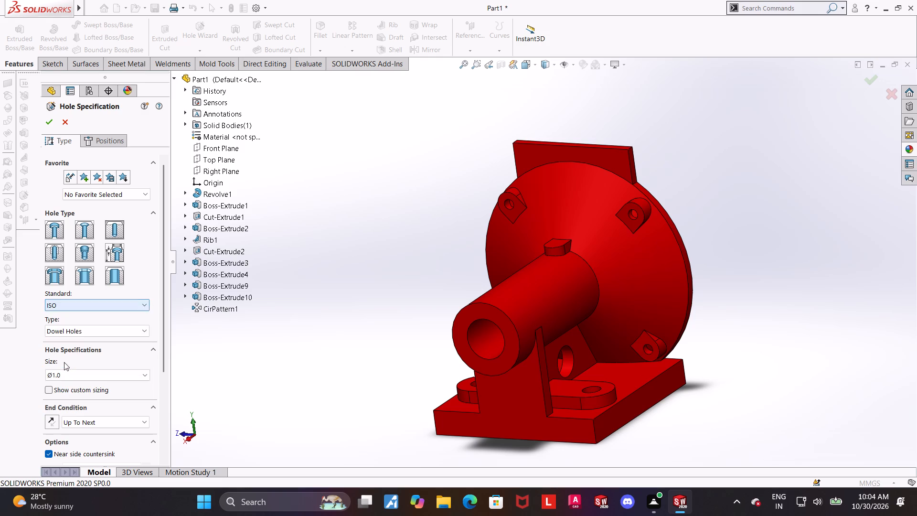
pyautogui.click(82, 336)
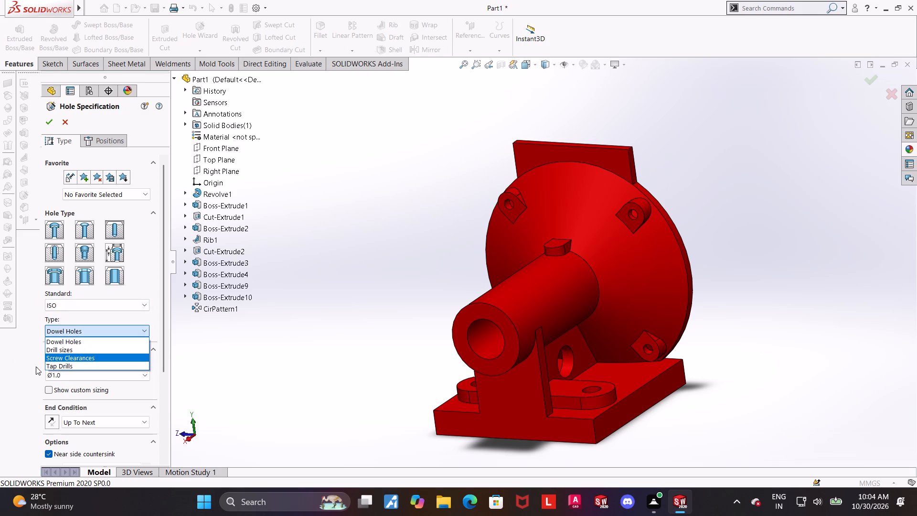
pyautogui.click(58, 353)
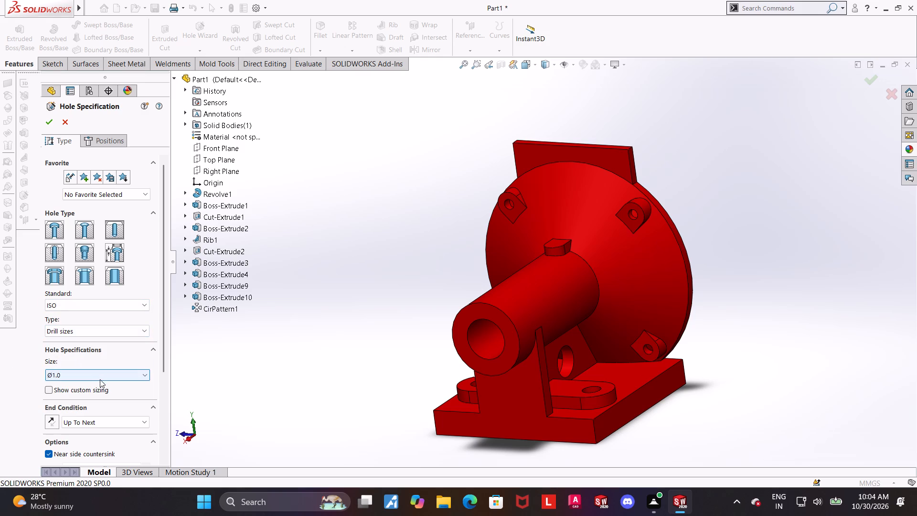
pyautogui.click(100, 379)
pyautogui.scroll(-9, 75, 434)
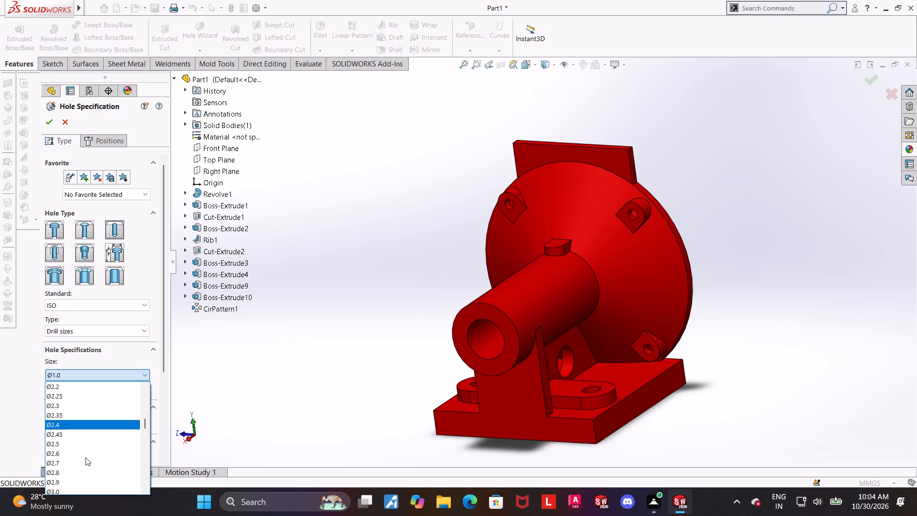
pyautogui.scroll(-5, 62, 475)
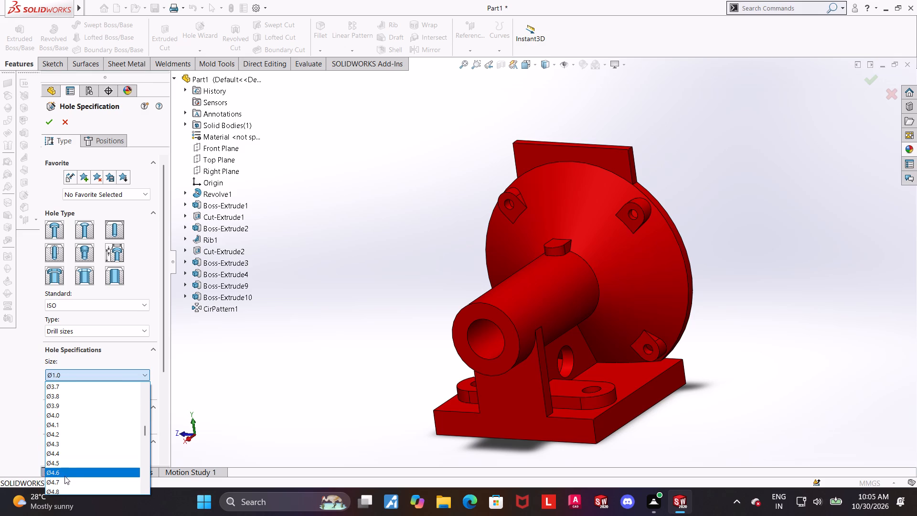
pyautogui.scroll(-2, 64, 476)
pyautogui.click(64, 451)
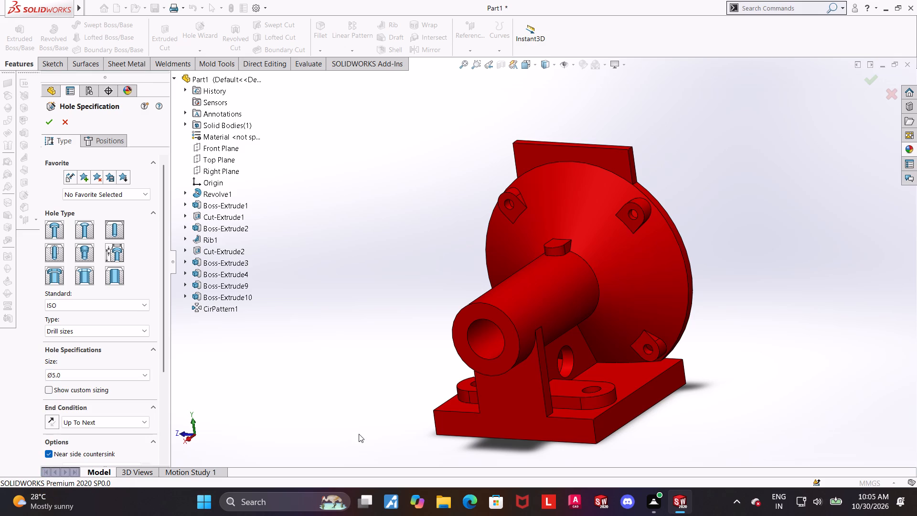
pyautogui.click(69, 423)
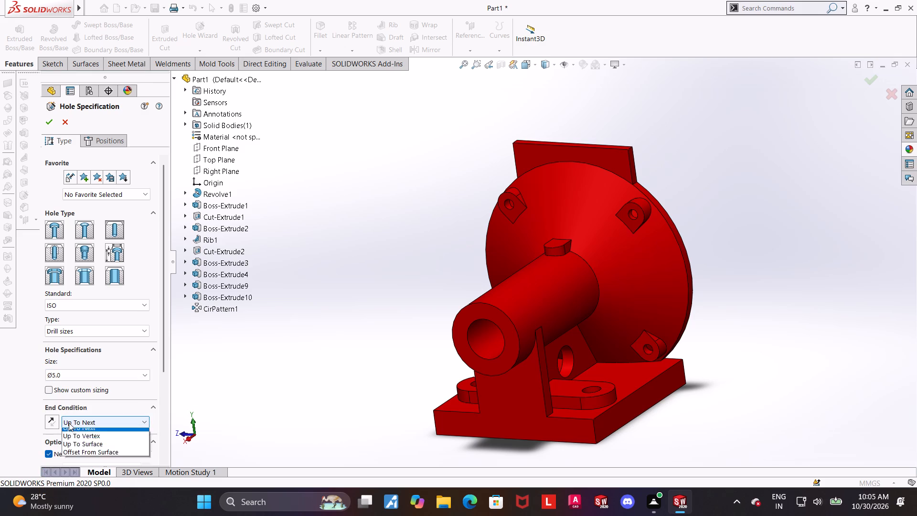
pyautogui.click(80, 439)
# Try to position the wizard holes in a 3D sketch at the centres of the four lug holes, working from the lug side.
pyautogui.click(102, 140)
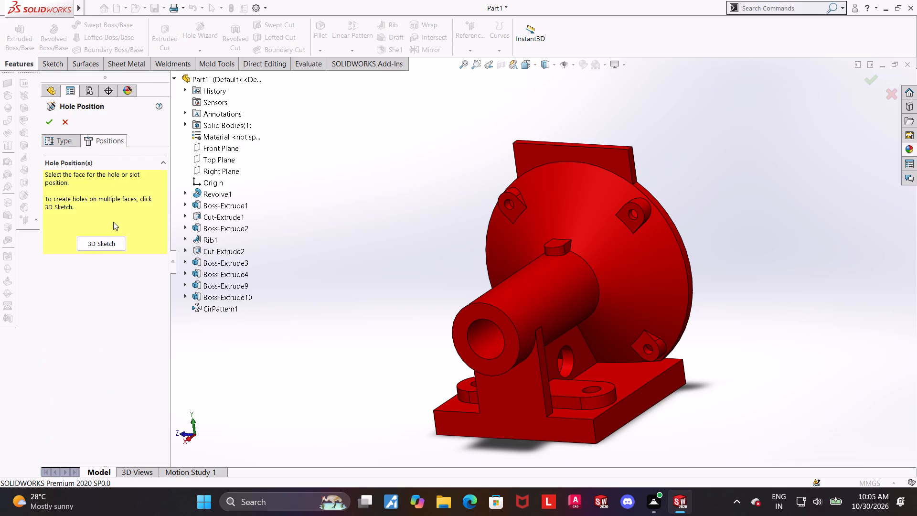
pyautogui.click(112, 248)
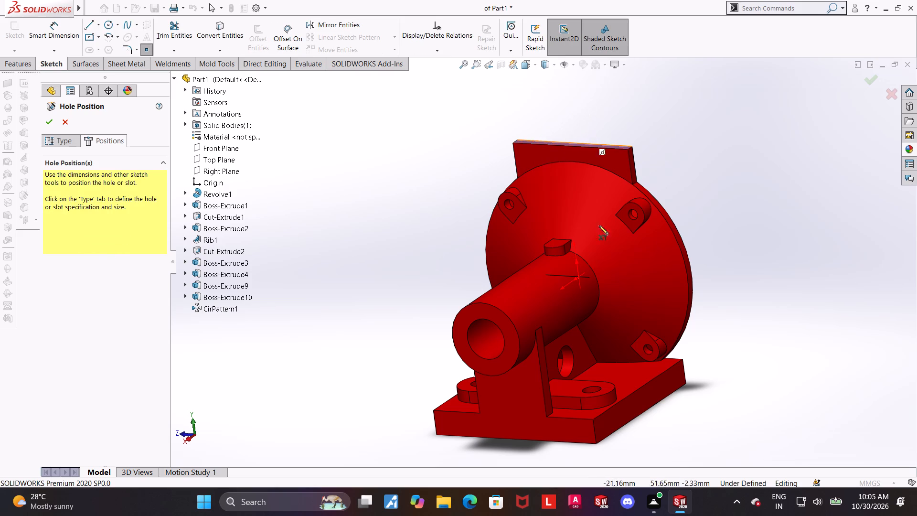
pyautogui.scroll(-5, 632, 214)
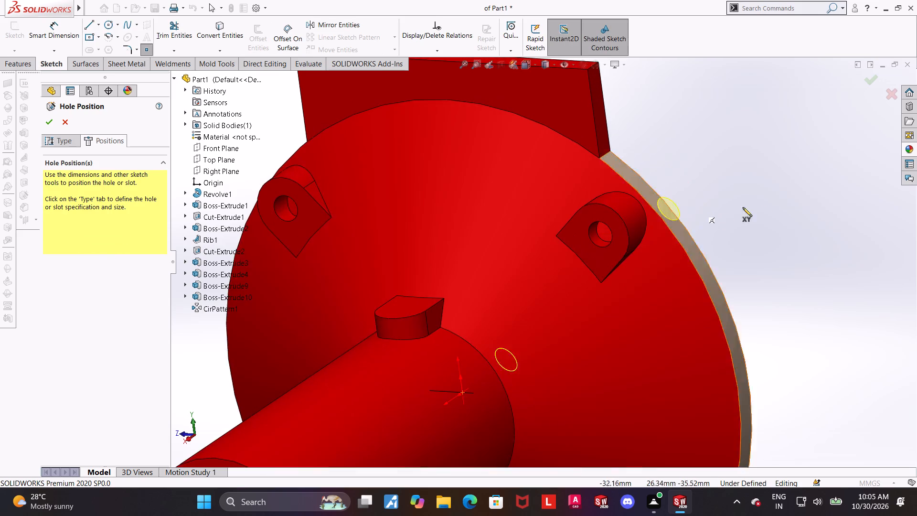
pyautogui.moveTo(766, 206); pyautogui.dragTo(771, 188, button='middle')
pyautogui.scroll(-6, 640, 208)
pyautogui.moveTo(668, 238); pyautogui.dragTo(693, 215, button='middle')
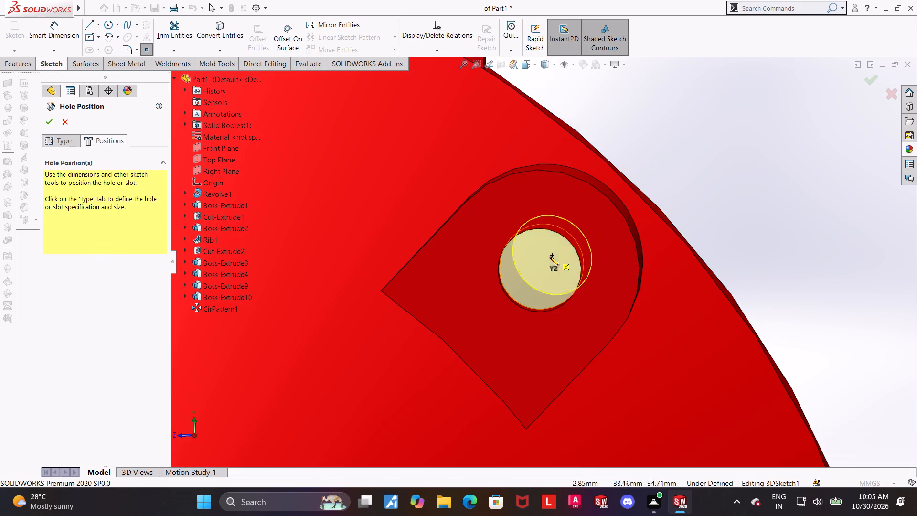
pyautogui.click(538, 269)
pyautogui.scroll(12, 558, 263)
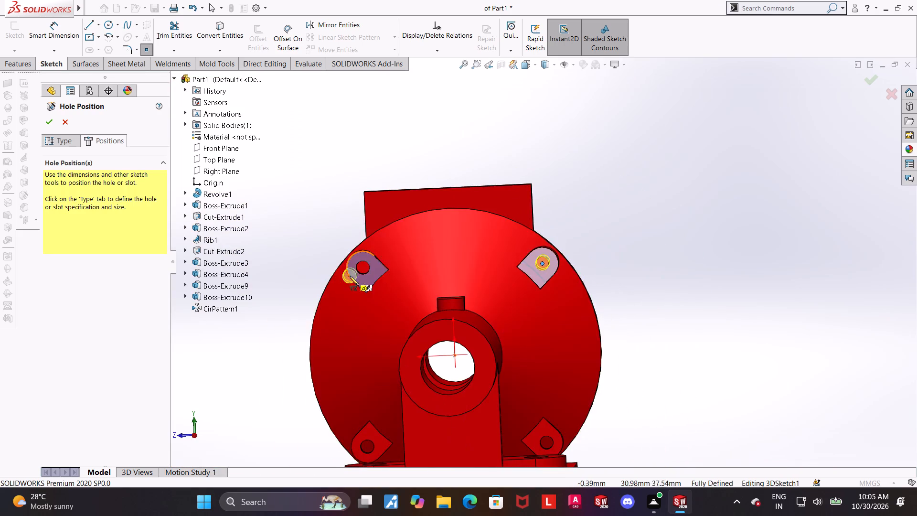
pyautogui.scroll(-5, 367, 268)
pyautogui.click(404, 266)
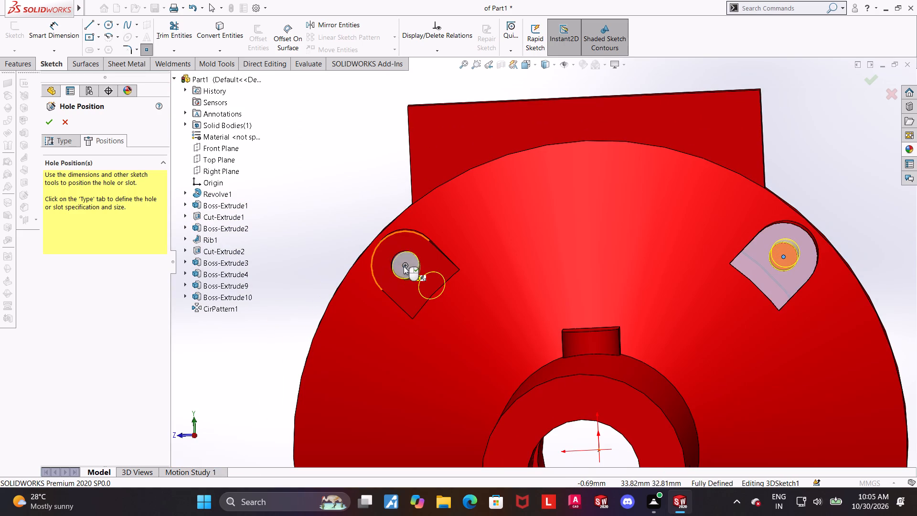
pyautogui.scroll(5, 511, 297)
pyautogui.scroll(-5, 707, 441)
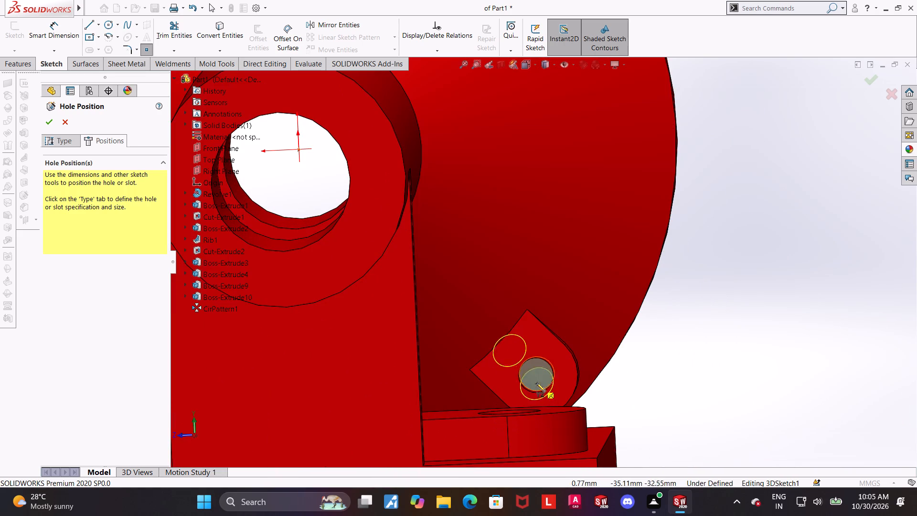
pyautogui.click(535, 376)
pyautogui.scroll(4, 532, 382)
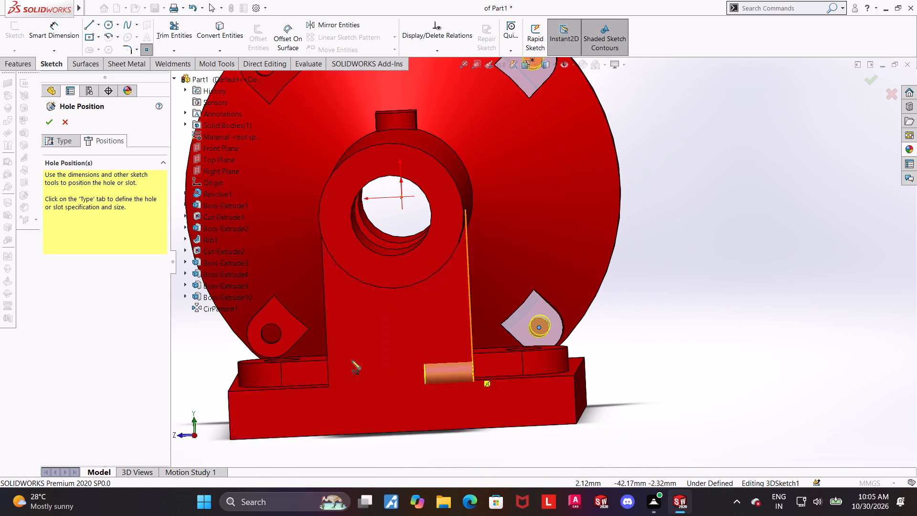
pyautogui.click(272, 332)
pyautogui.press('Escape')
# Check the placed hole points and their previews against the lugs from the front and back of the flange.
pyautogui.scroll(-2, 633, 290)
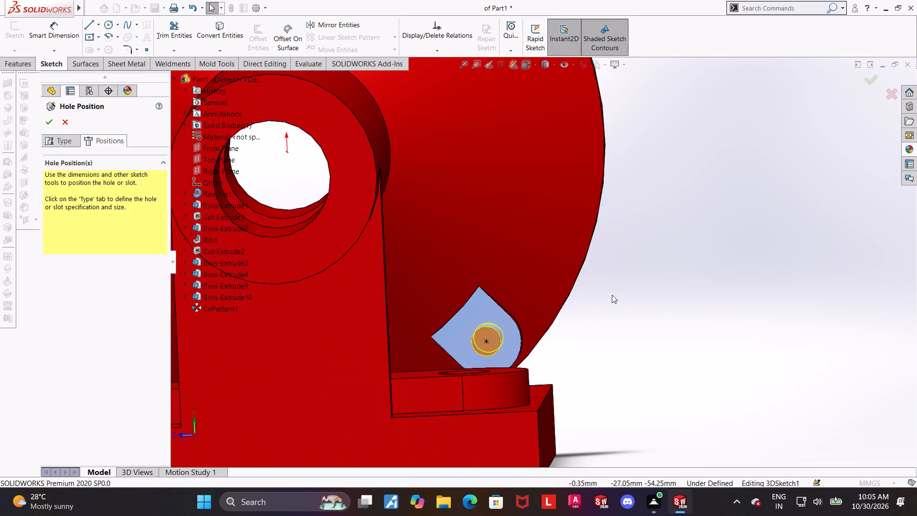
pyautogui.scroll(5, 594, 312)
pyautogui.scroll(-3, 522, 107)
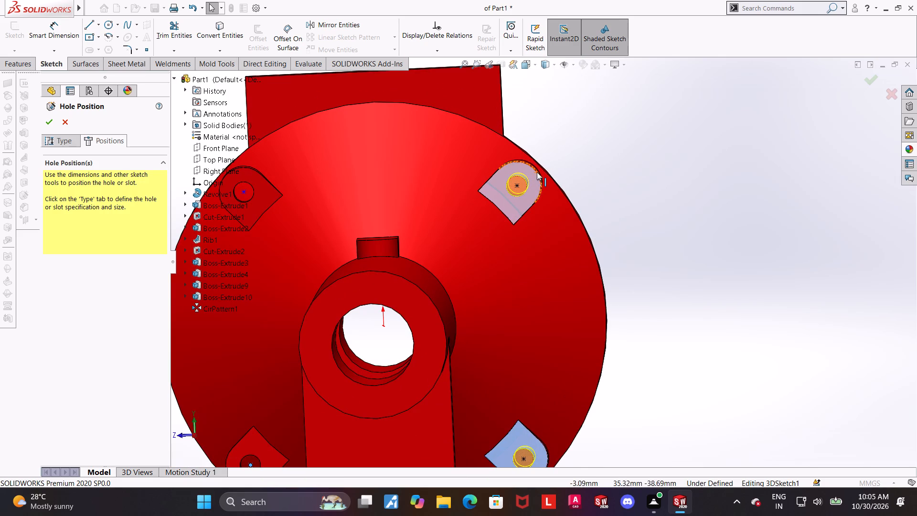
pyautogui.keyDown('ctrl'); pyautogui.click(538, 172); pyautogui.keyUp('ctrl')
pyautogui.keyDown('ctrl'); pyautogui.click(518, 184); pyautogui.keyUp('ctrl')
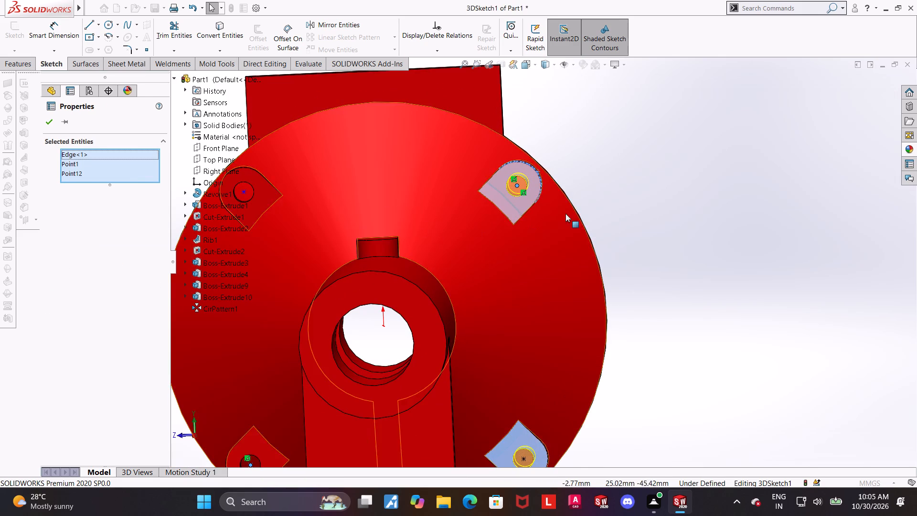
pyautogui.click(596, 194)
pyautogui.scroll(4, 666, 195)
pyautogui.moveTo(618, 223); pyautogui.dragTo(428, 258, button='middle')
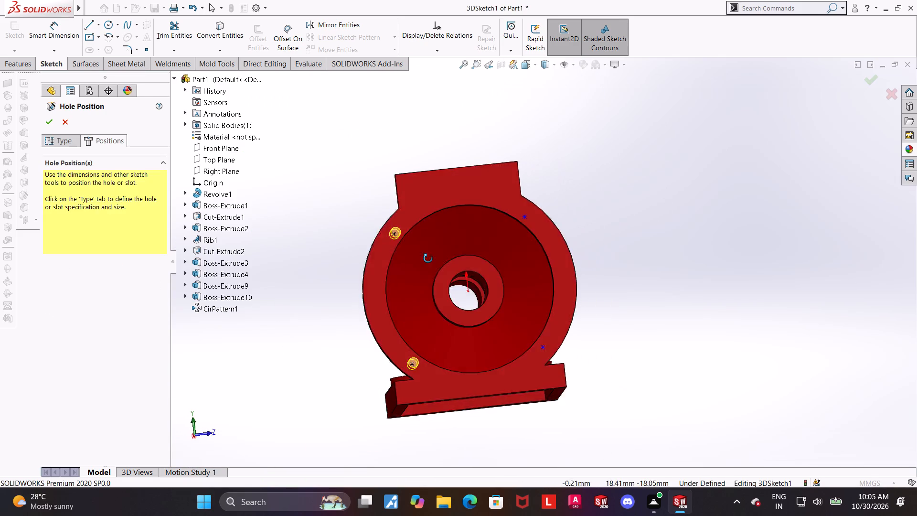
pyautogui.moveTo(428, 258); pyautogui.dragTo(423, 257, button='middle')
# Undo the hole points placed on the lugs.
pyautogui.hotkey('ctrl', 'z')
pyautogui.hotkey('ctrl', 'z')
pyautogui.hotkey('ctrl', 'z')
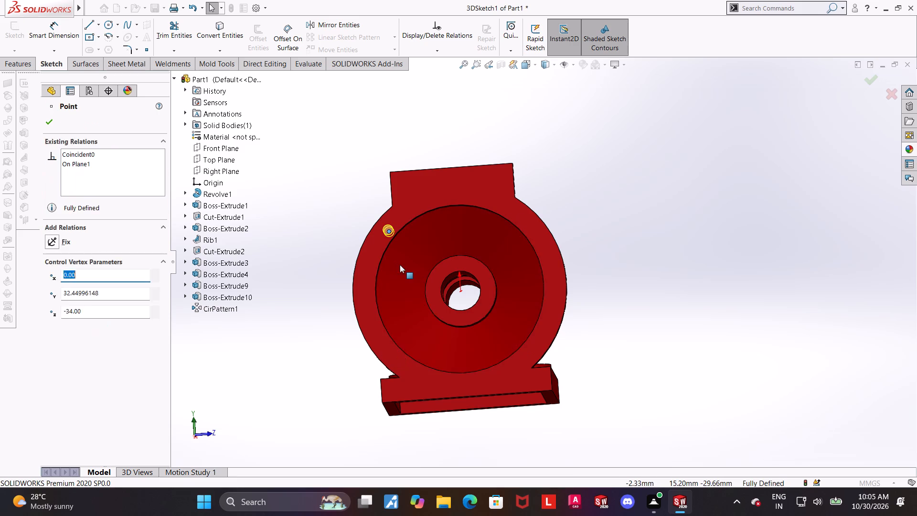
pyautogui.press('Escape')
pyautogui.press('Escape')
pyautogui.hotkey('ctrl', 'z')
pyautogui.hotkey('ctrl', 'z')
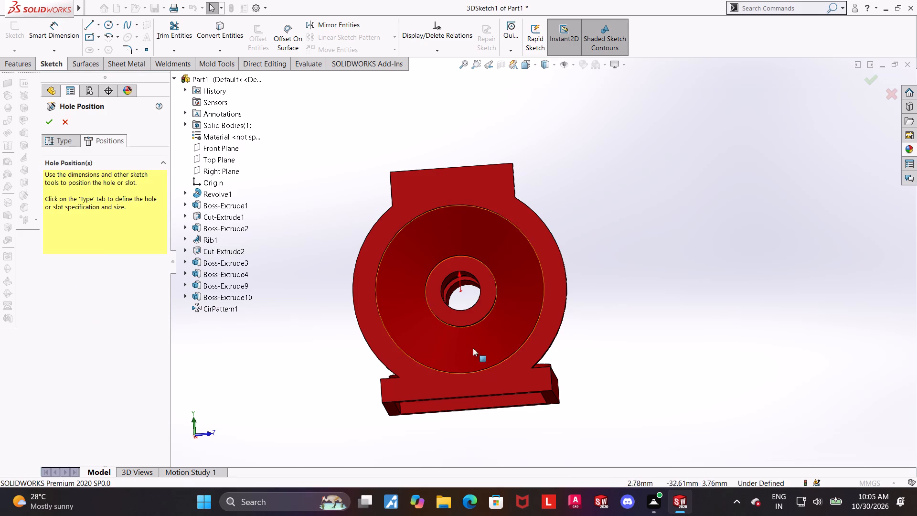
# Show the flange's flat back face in the Left view with the Hidden Lines Visible display style.
pyautogui.moveTo(706, 206); pyautogui.dragTo(709, 211, button='middle')
pyautogui.click(521, 64)
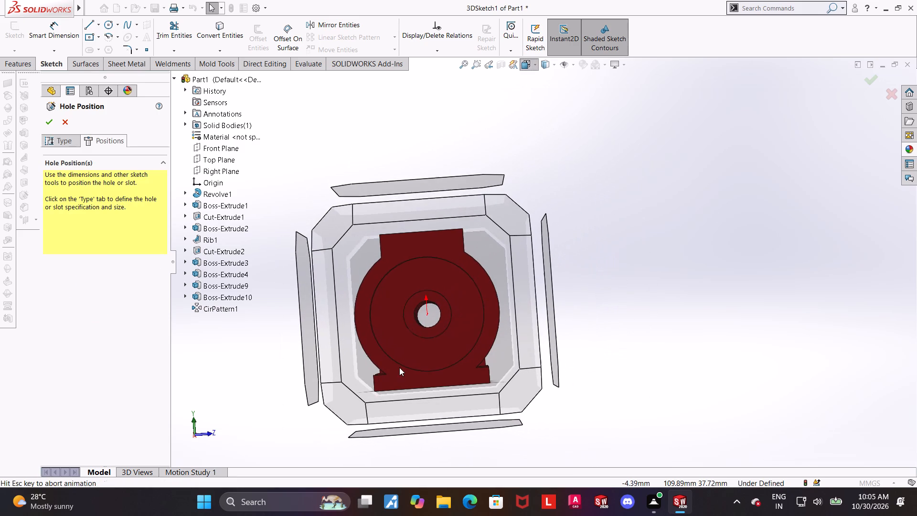
pyautogui.click(419, 359)
pyautogui.click(544, 63)
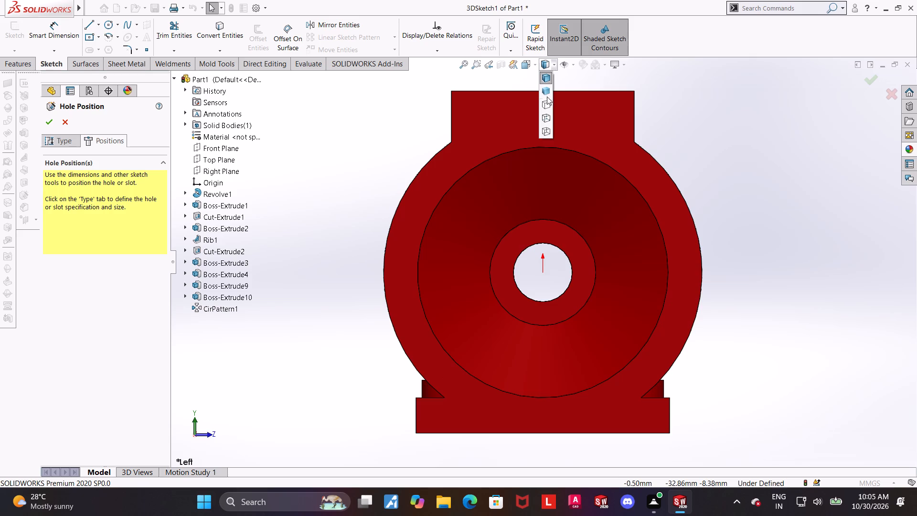
pyautogui.click(545, 118)
pyautogui.scroll(-1, 785, 207)
pyautogui.scroll(1, 734, 201)
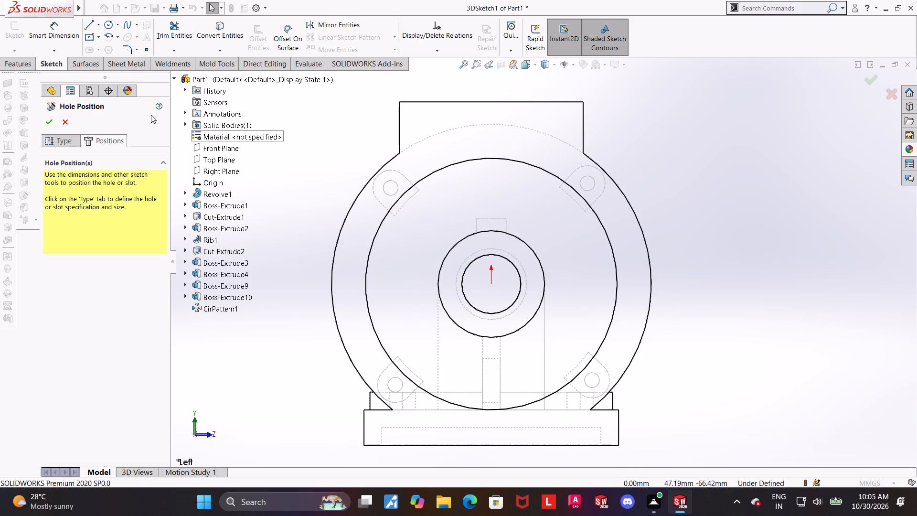
# Review the hole's standard, type, size and end condition settings.
pyautogui.click(57, 142)
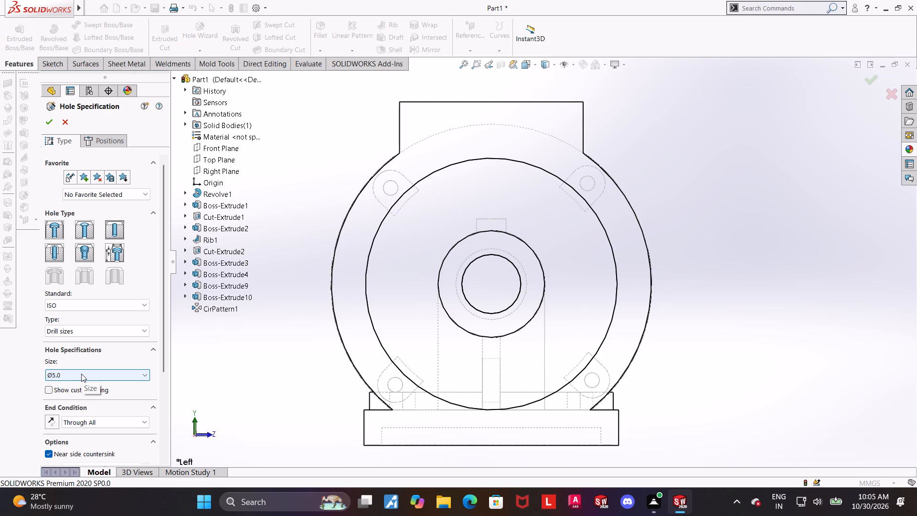
pyautogui.scroll(2, 522, 353)
pyautogui.scroll(-1, 577, 305)
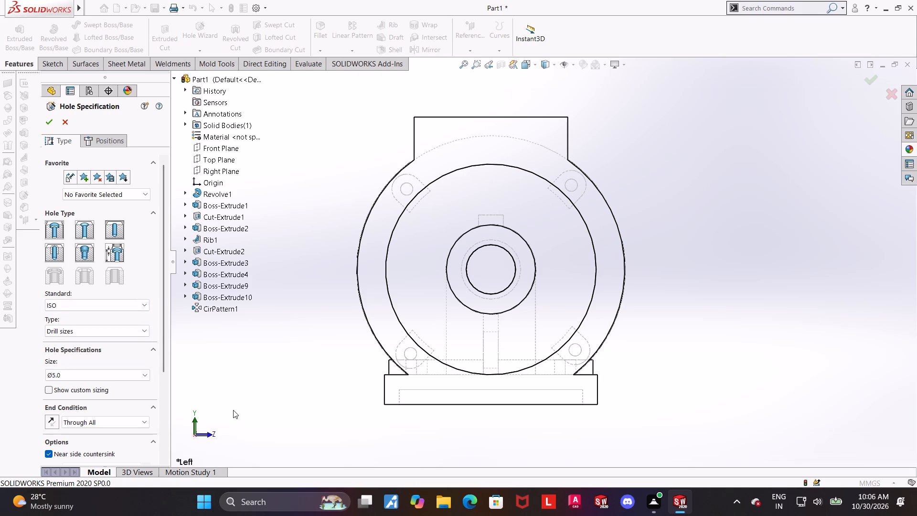
# Place four hole points on the flange's flat back face, at the centres of the hidden lug holes.
pyautogui.click(109, 134)
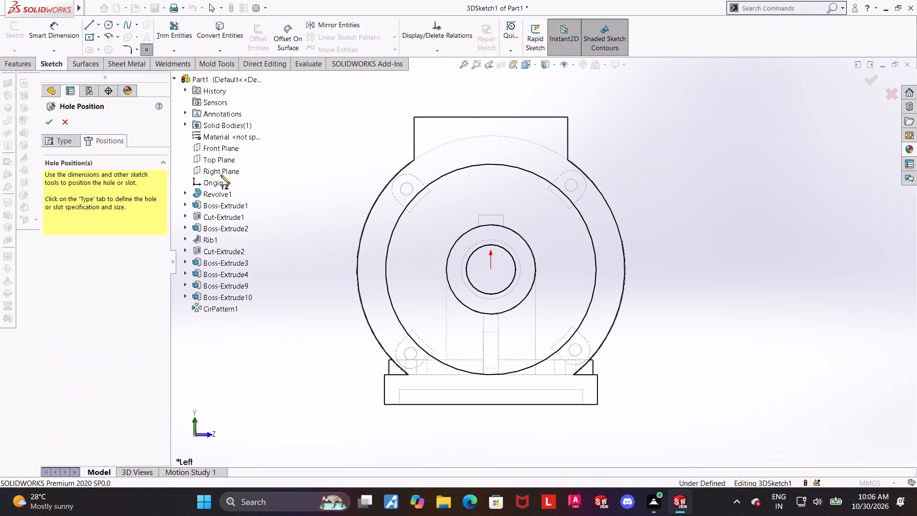
pyautogui.scroll(-2, 635, 186)
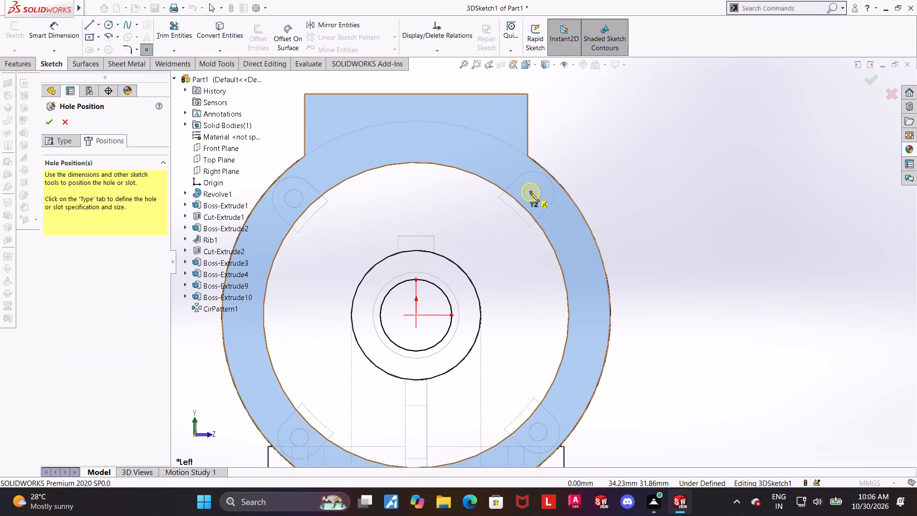
pyautogui.click(533, 193)
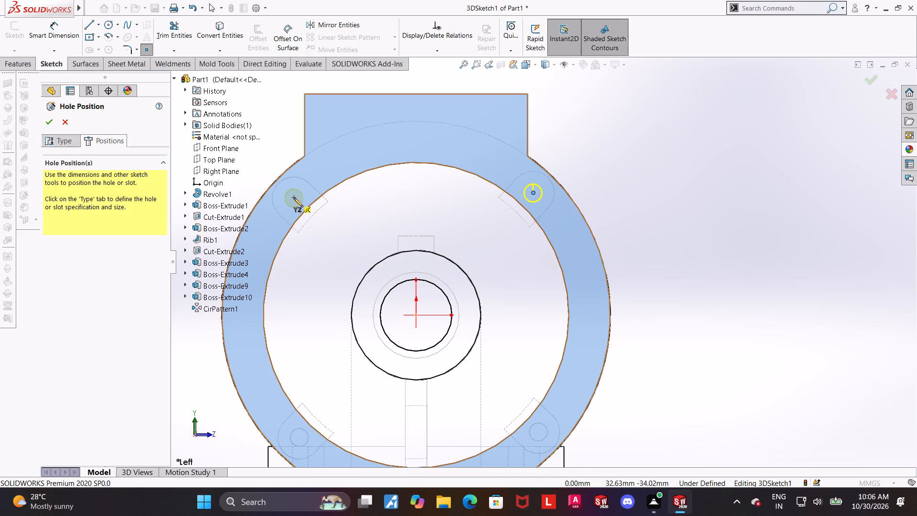
pyautogui.click(294, 198)
pyautogui.scroll(3, 321, 238)
pyautogui.scroll(-2, 457, 355)
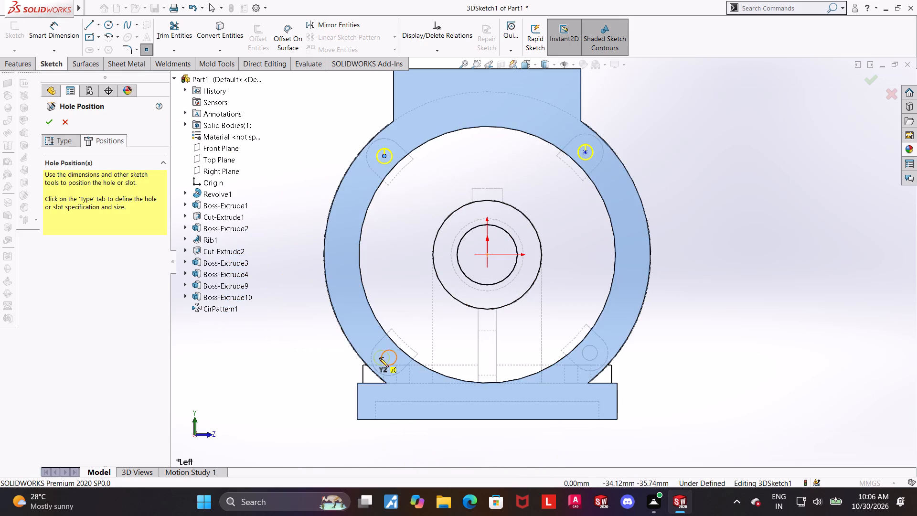
pyautogui.click(389, 358)
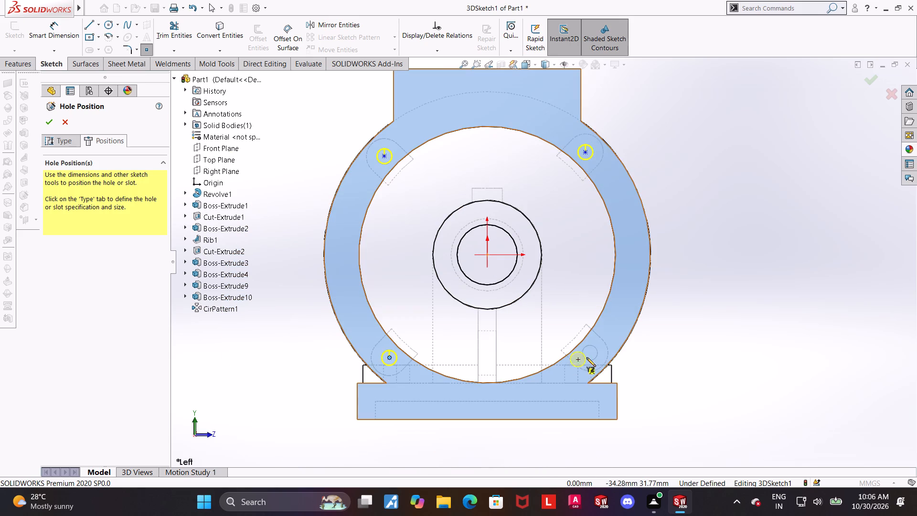
pyautogui.click(590, 353)
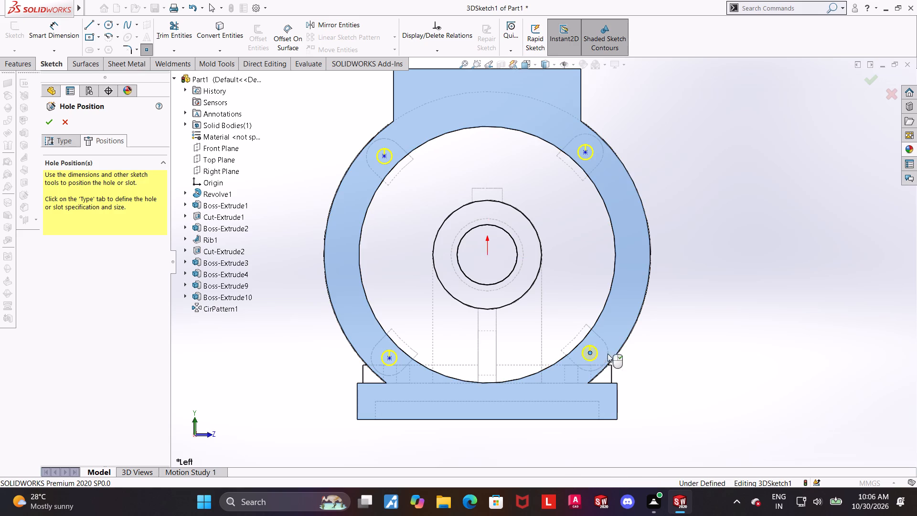
pyautogui.press('Escape')
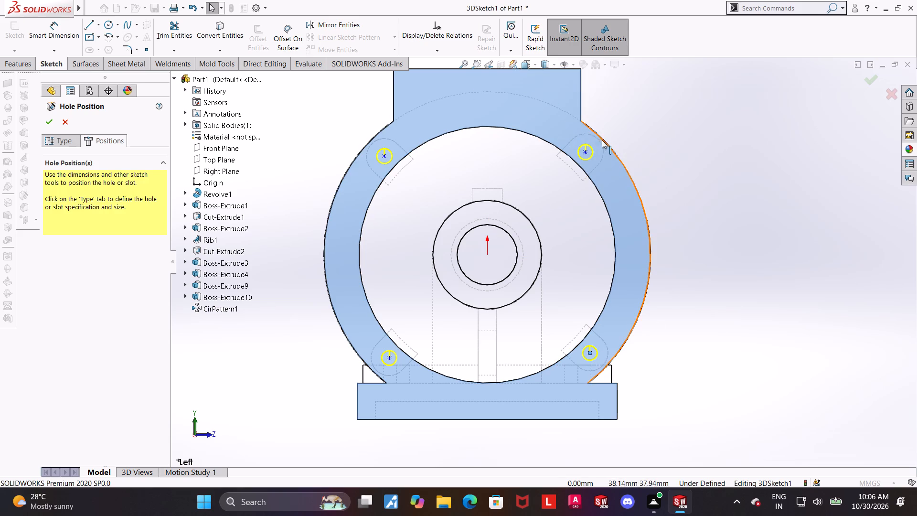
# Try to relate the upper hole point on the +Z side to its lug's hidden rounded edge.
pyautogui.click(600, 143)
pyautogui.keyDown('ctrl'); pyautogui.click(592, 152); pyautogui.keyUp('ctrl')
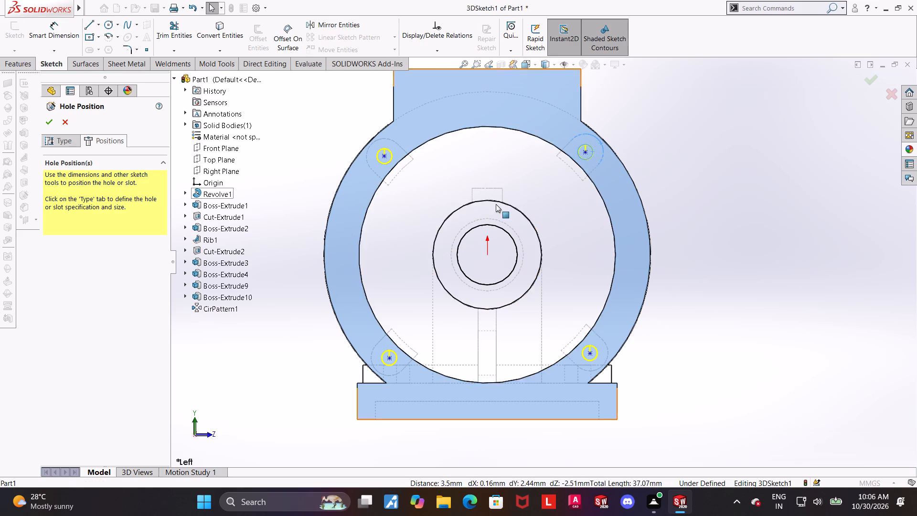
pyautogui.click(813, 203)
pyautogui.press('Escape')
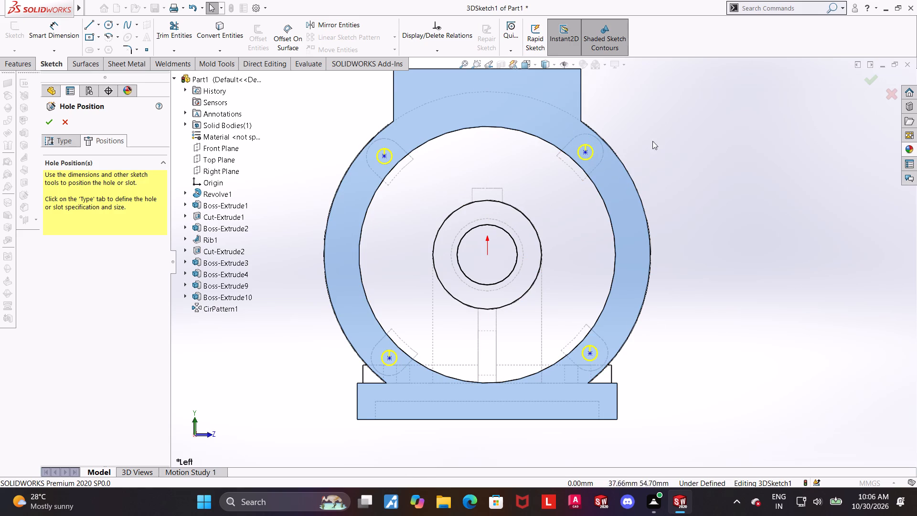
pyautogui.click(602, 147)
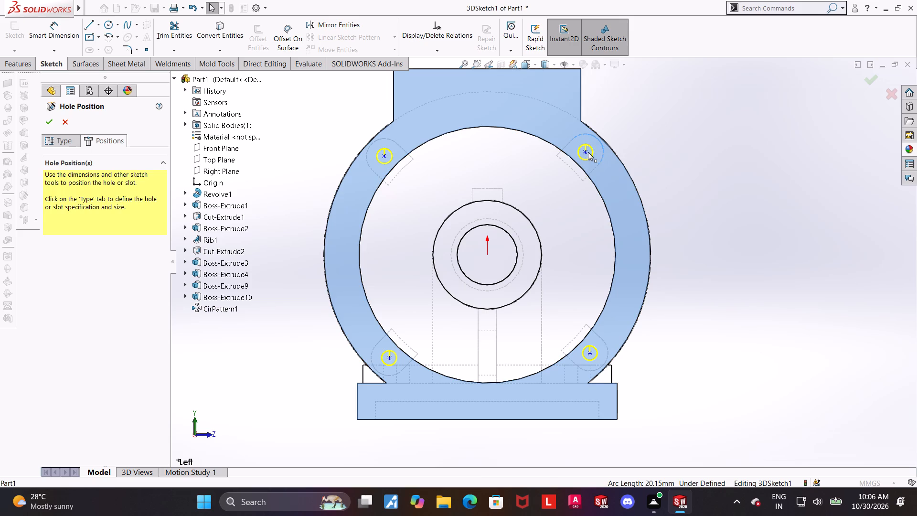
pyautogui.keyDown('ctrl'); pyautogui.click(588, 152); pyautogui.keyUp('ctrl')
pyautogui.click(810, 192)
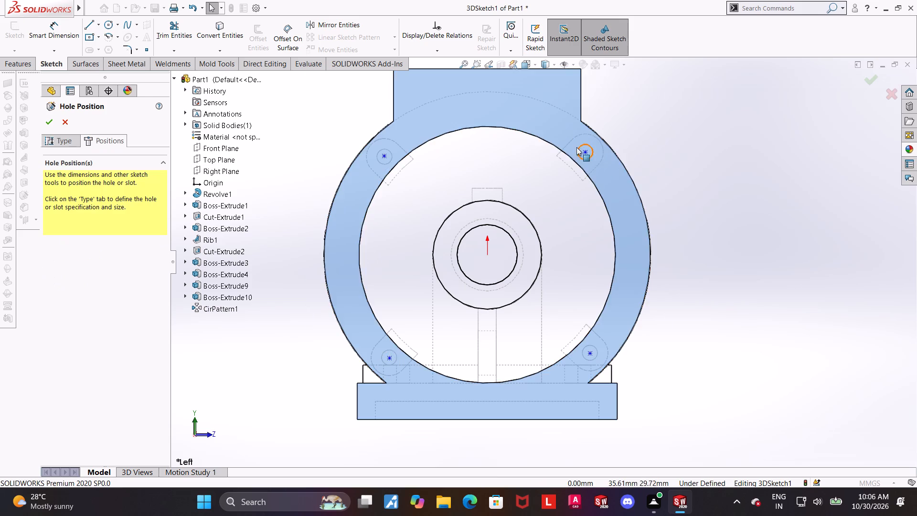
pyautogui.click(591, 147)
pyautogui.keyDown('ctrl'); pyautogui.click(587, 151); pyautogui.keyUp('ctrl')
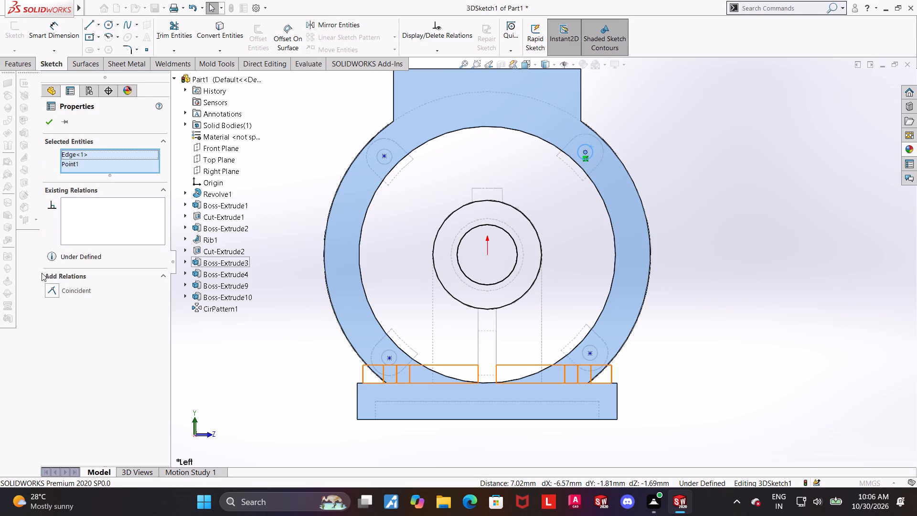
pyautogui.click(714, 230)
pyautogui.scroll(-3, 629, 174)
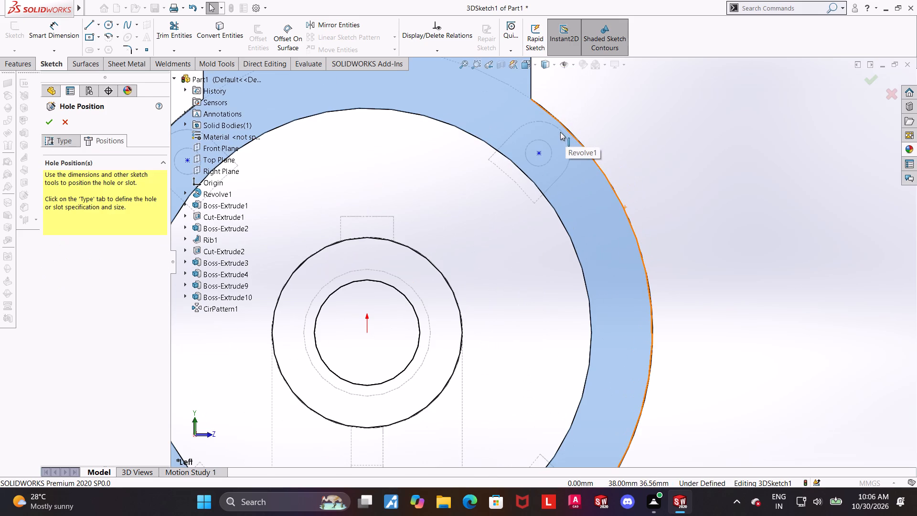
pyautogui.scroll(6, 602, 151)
# Drill the four Ø5.0 Through All holes at the placed points.
pyautogui.moveTo(574, 184); pyautogui.dragTo(662, 246, button='middle')
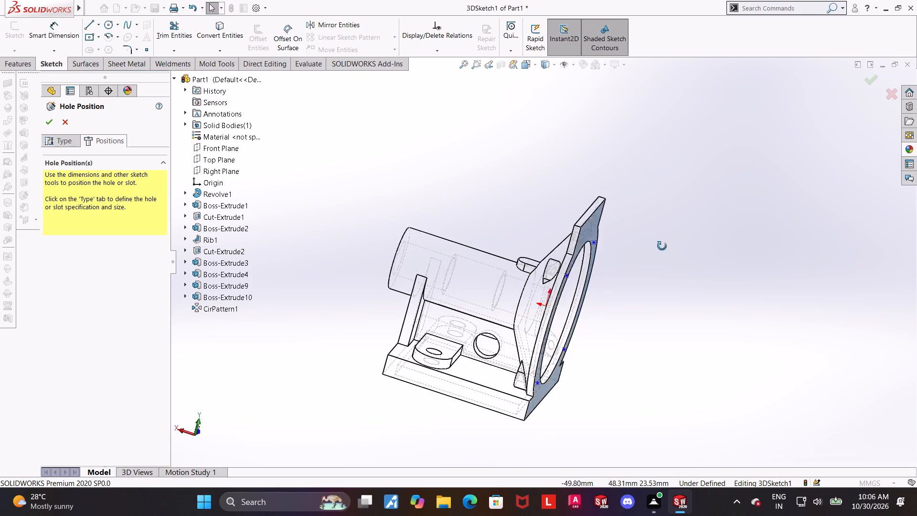
pyautogui.moveTo(662, 246); pyautogui.dragTo(673, 249, button='middle')
pyautogui.click(43, 122)
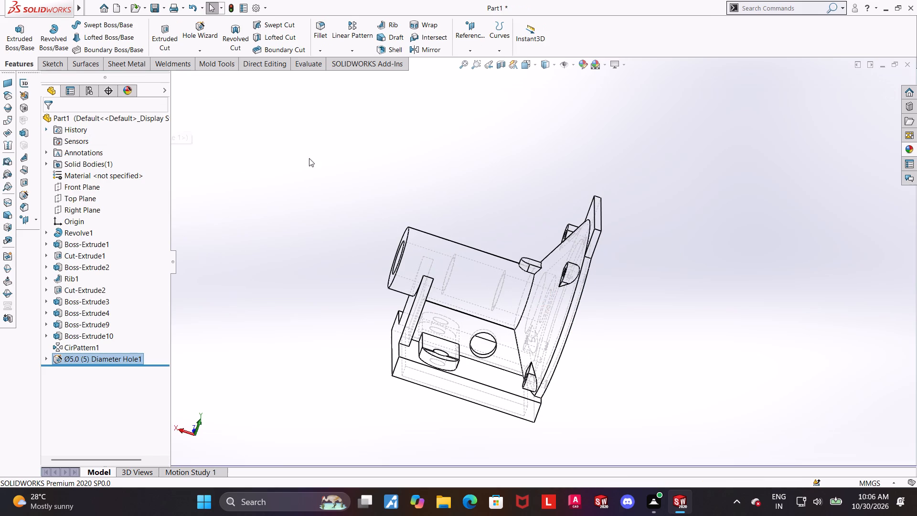
# Display the part shaded with edges and examine the flange's back face with its drilled holes in the Left view.
pyautogui.moveTo(580, 136); pyautogui.dragTo(603, 140, button='middle')
pyautogui.click(545, 64)
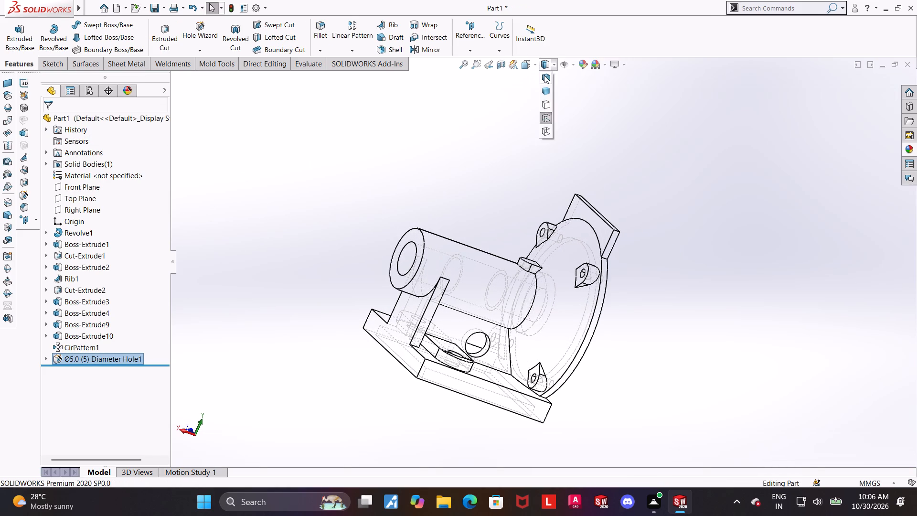
pyautogui.click(544, 75)
pyautogui.moveTo(631, 178); pyautogui.dragTo(501, 127, button='middle')
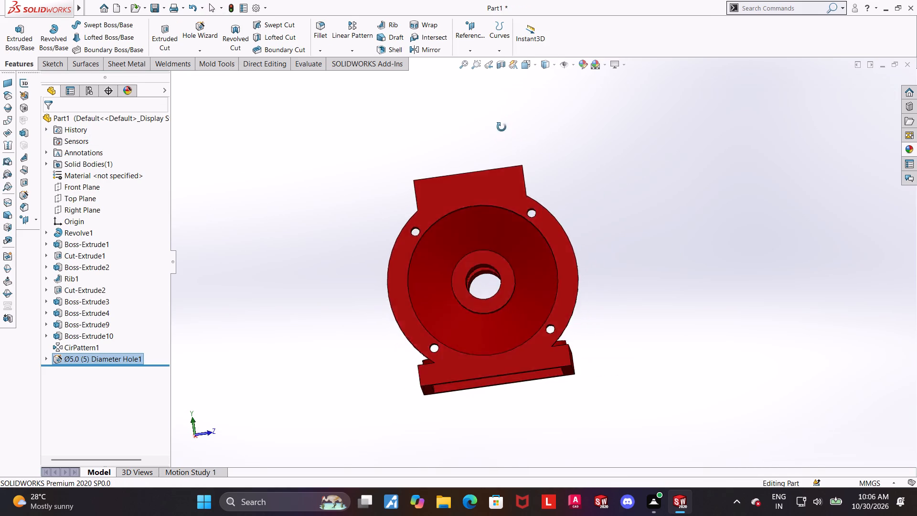
pyautogui.moveTo(501, 127); pyautogui.dragTo(500, 135, button='middle')
pyautogui.click(525, 69)
pyautogui.click(409, 294)
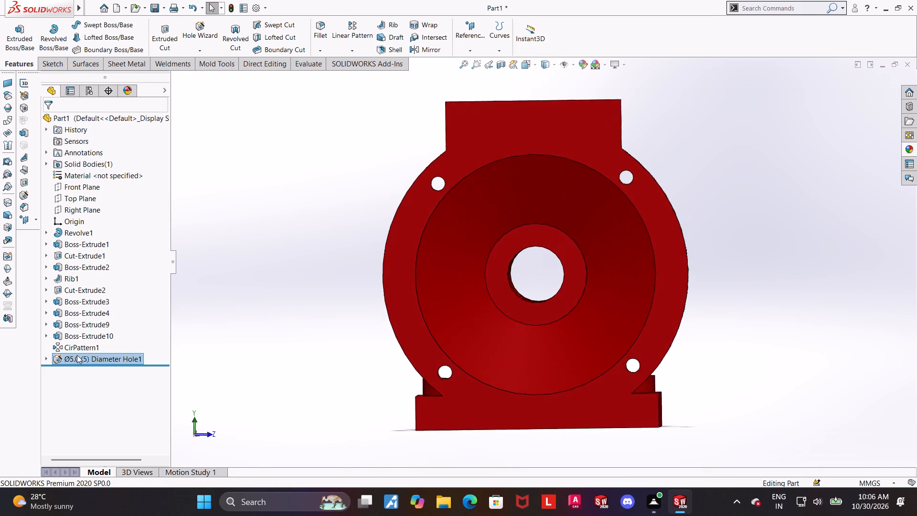
# Reopen the Ø5.0 hole's positions and make the upper point on the -Z side concentric with its lug's rounded edge.
pyautogui.click(77, 356)
pyautogui.click(87, 328)
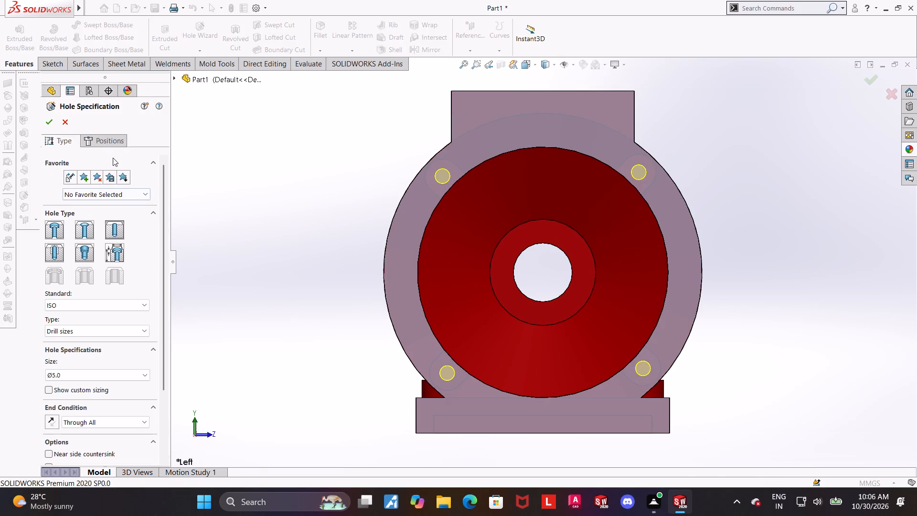
pyautogui.click(109, 142)
pyautogui.press('Escape')
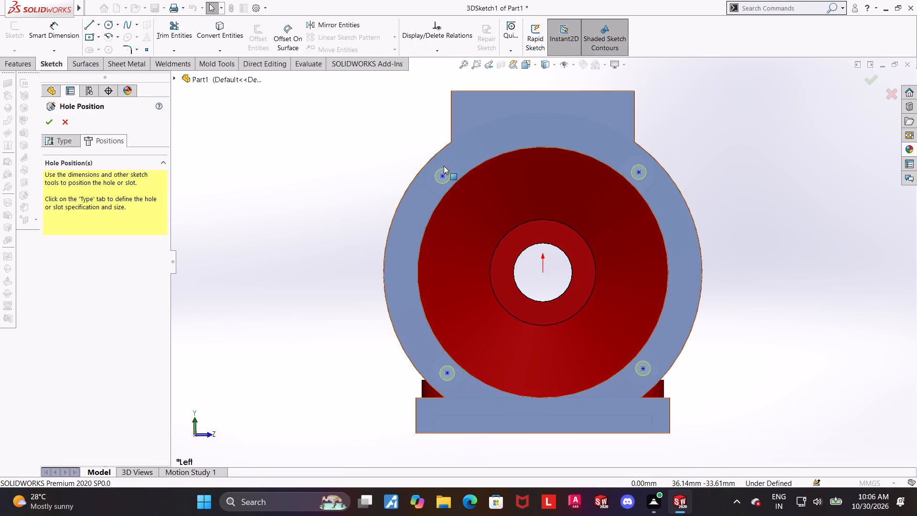
pyautogui.scroll(-1, 708, 180)
pyautogui.click(725, 223)
pyautogui.scroll(1, 725, 263)
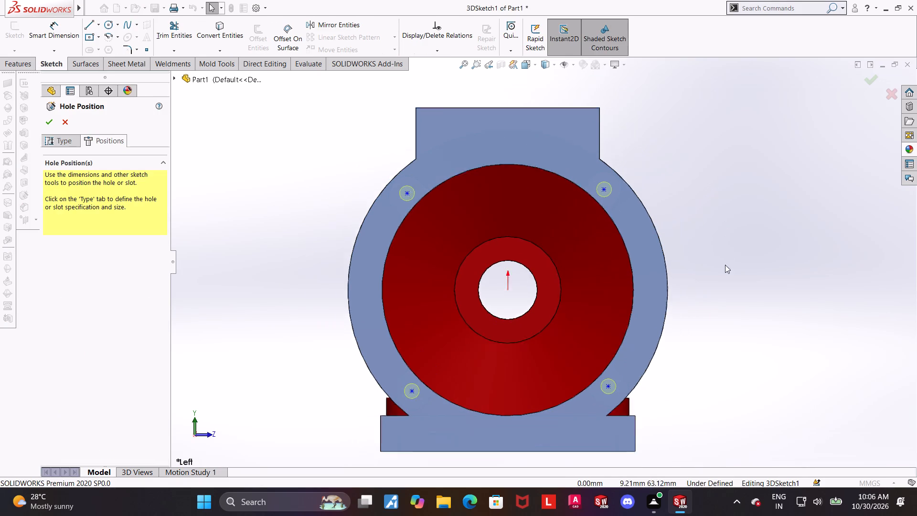
pyautogui.scroll(2, 725, 265)
pyautogui.moveTo(699, 256); pyautogui.dragTo(820, 294, button='middle')
pyautogui.scroll(-5, 709, 261)
pyautogui.moveTo(695, 257); pyautogui.dragTo(708, 268, button='middle')
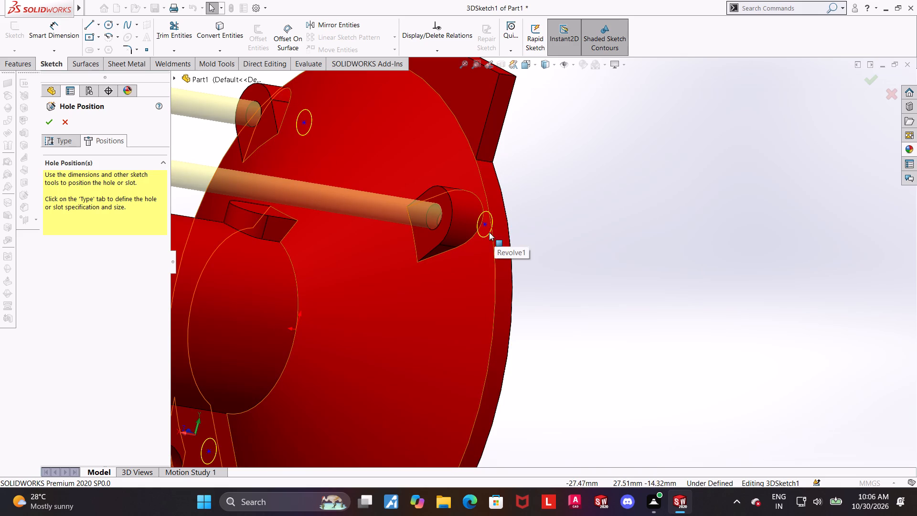
pyautogui.moveTo(589, 235); pyautogui.dragTo(601, 245, button='middle')
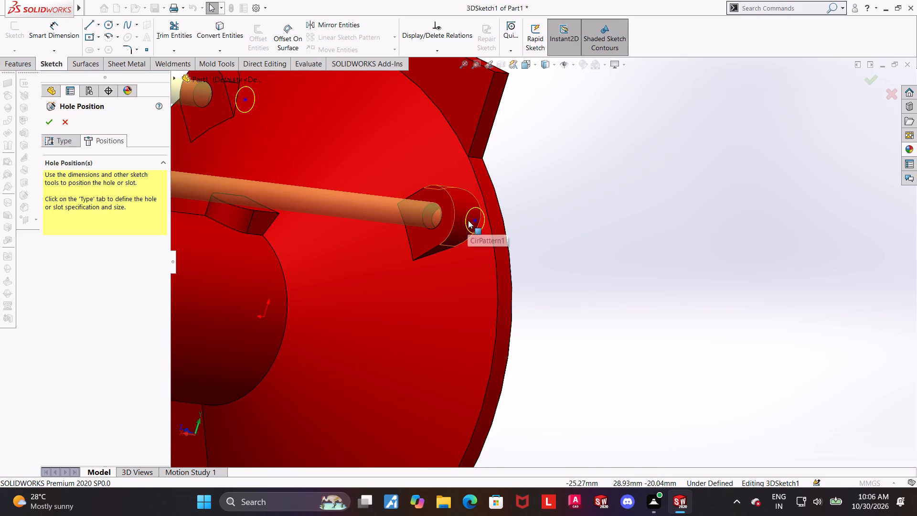
pyautogui.click(474, 220)
pyautogui.keyDown('ctrl'); pyautogui.click(453, 215); pyautogui.keyUp('ctrl')
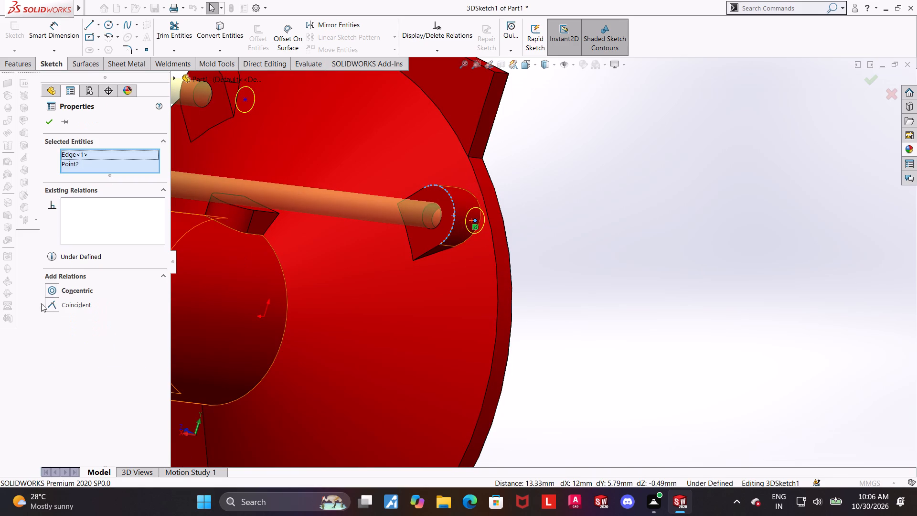
pyautogui.click(53, 290)
pyautogui.scroll(4, 533, 314)
pyautogui.click(597, 344)
# Make the lower hole point on the -Z side concentric with the rounded edge of its lug.
pyautogui.scroll(-4, 473, 377)
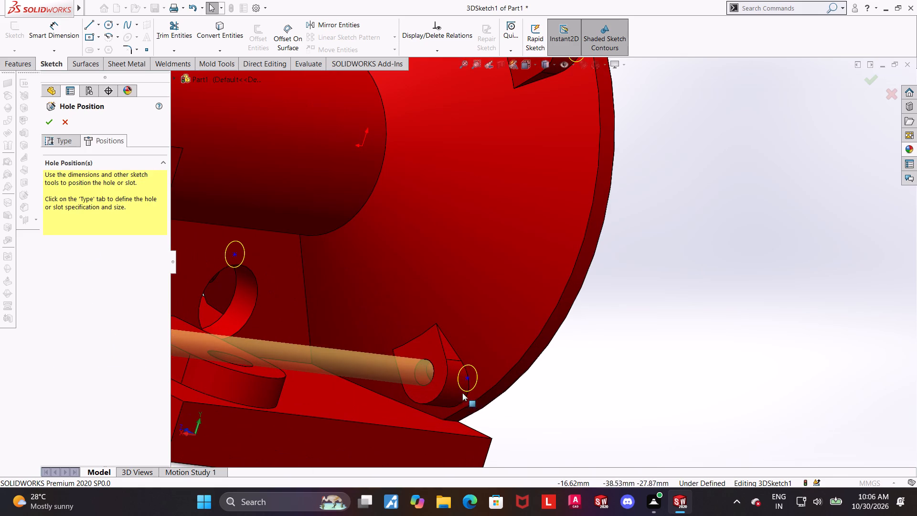
pyautogui.click(465, 377)
pyautogui.keyDown('ctrl'); pyautogui.click(442, 392); pyautogui.keyUp('ctrl')
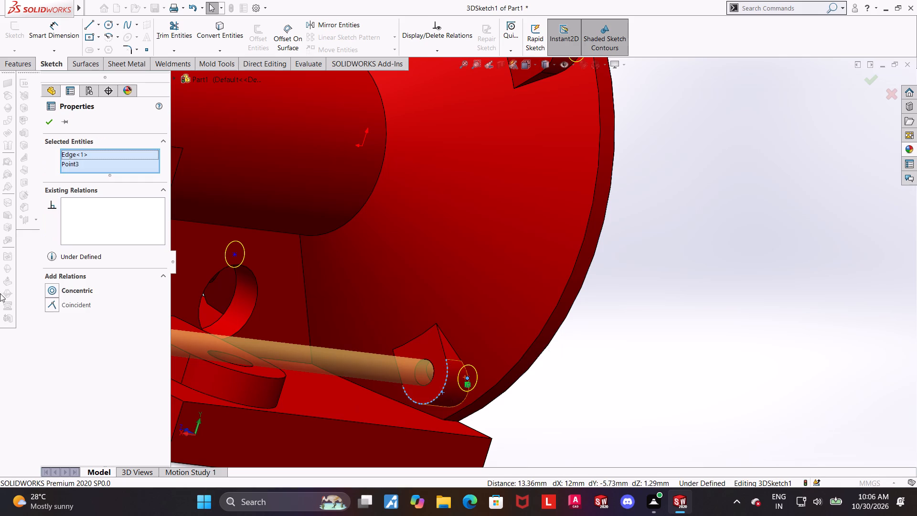
pyautogui.click(54, 289)
pyautogui.scroll(4, 395, 308)
pyautogui.moveTo(481, 314); pyautogui.dragTo(557, 333, button='middle')
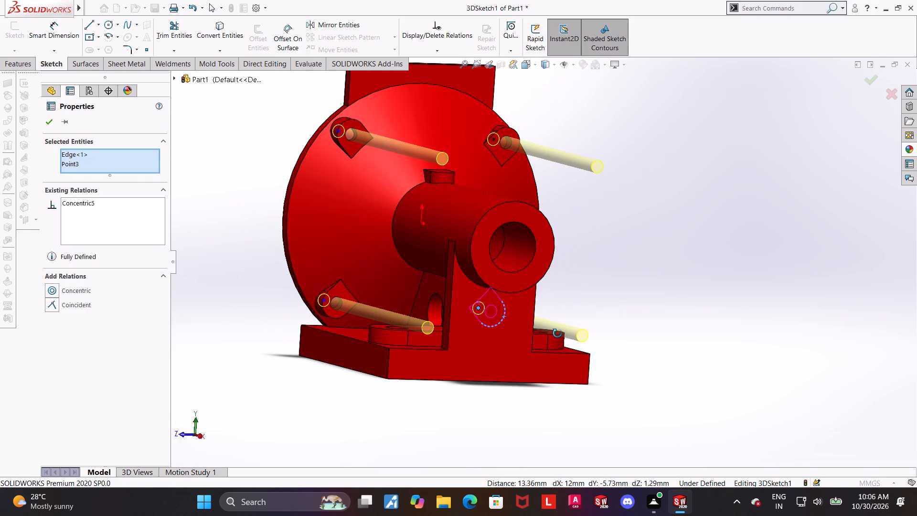
pyautogui.moveTo(557, 333); pyautogui.dragTo(557, 334, button='middle')
pyautogui.moveTo(245, 338); pyautogui.dragTo(255, 331)
# Make the lower hole point on the +Z side concentric with the rounded edge of its lug.
pyautogui.scroll(-4, 311, 299)
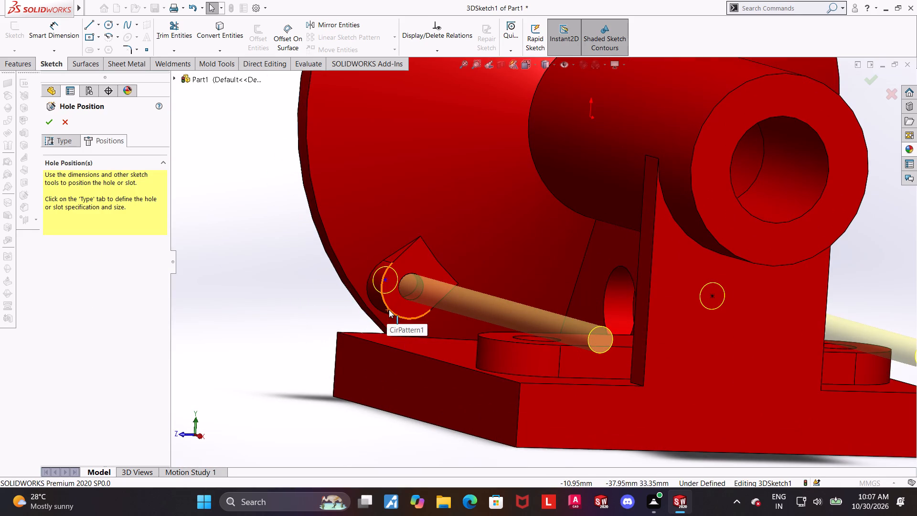
pyautogui.click(389, 310)
pyautogui.keyDown('ctrl'); pyautogui.click(385, 281); pyautogui.keyUp('ctrl')
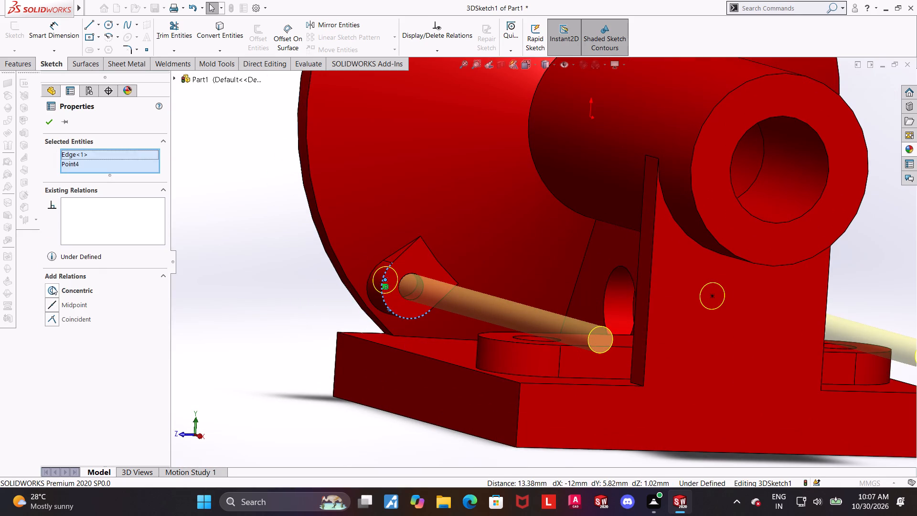
pyautogui.click(54, 285)
pyautogui.scroll(5, 329, 297)
pyautogui.click(414, 244)
# Make the upper hole point on the +Z side concentric with the rounded edge of its lug.
pyautogui.scroll(-2, 498, 155)
pyautogui.scroll(-3, 500, 95)
pyautogui.click(522, 144)
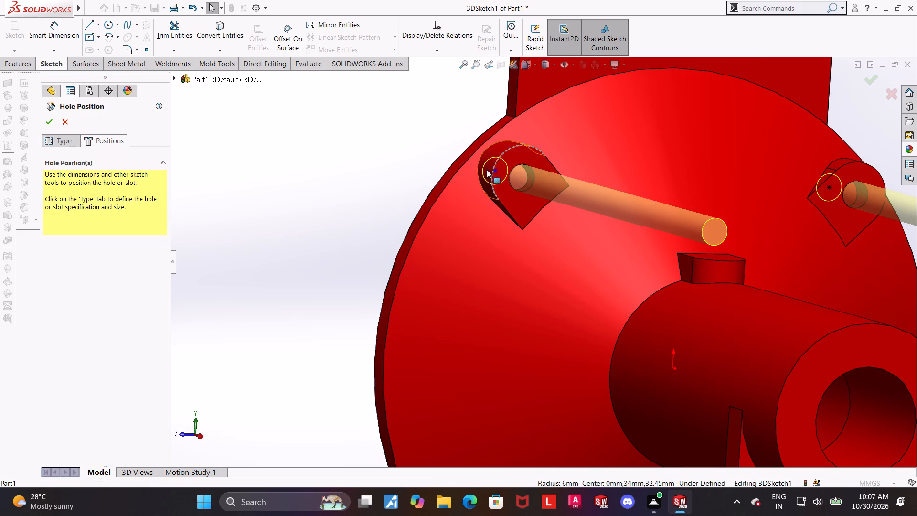
pyautogui.keyDown('ctrl'); pyautogui.click(496, 171); pyautogui.keyUp('ctrl')
pyautogui.click(50, 289)
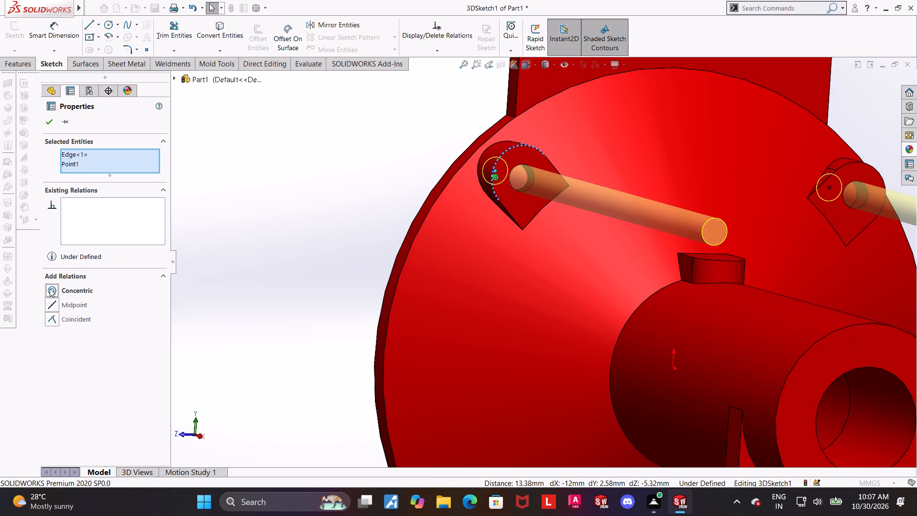
pyautogui.click(387, 258)
# Check the hole previews from the side and back of the flange, and apply the edited Ø5.0 hole positions.
pyautogui.scroll(4, 387, 258)
pyautogui.scroll(2, 673, 301)
pyautogui.moveTo(744, 321); pyautogui.dragTo(570, 306, button='middle')
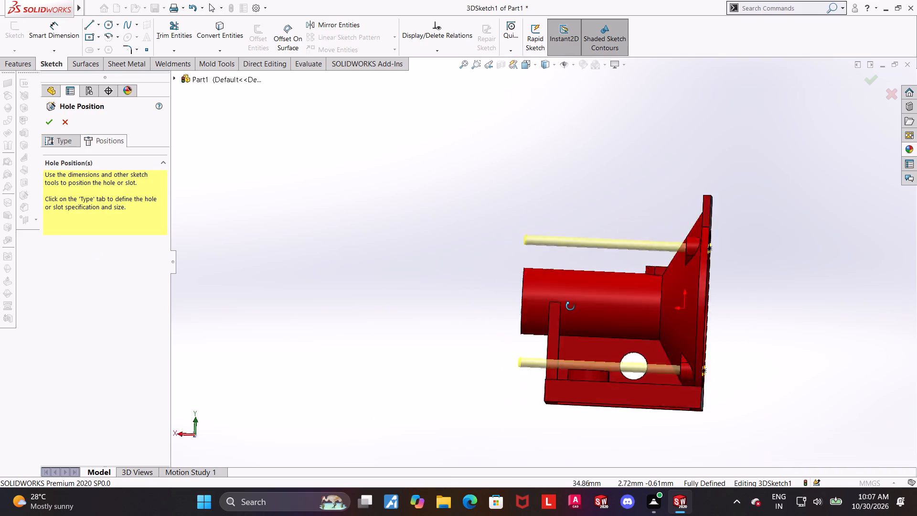
pyautogui.moveTo(570, 306); pyautogui.dragTo(525, 281, button='middle')
pyautogui.scroll(-2, 788, 292)
pyautogui.scroll(2, 770, 292)
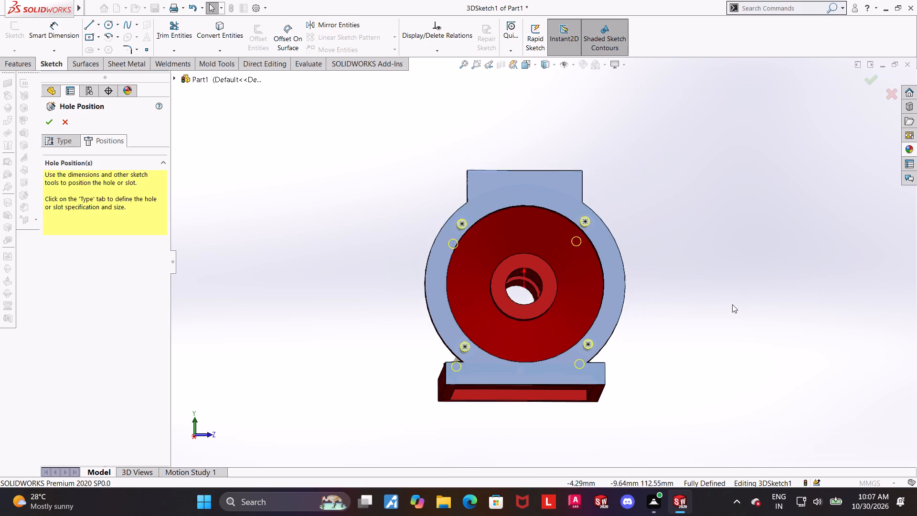
pyautogui.moveTo(729, 306); pyautogui.dragTo(720, 326, button='middle')
pyautogui.click(48, 119)
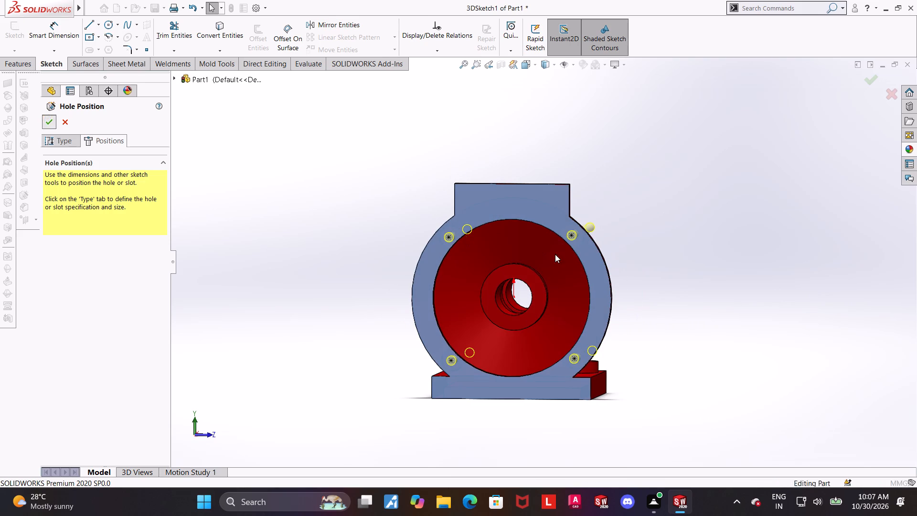
pyautogui.click(705, 256)
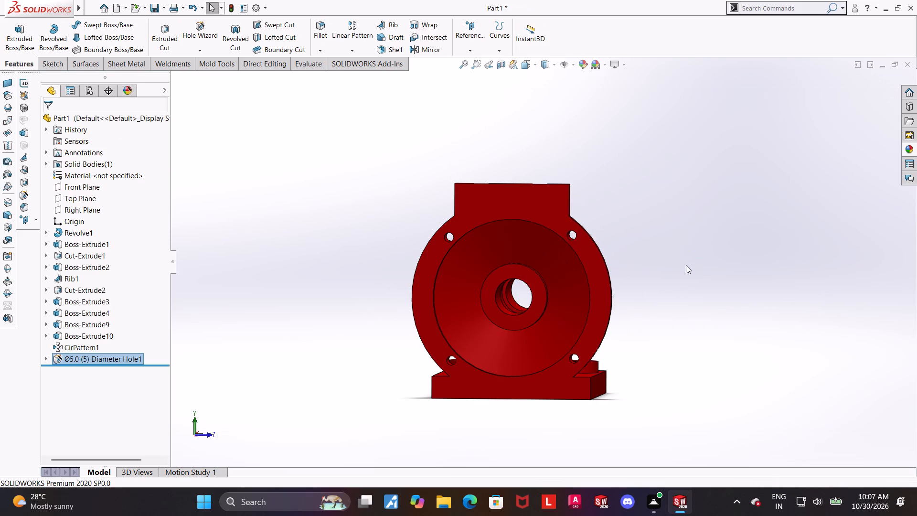
# Examine the four flange holes from the open side of the flange, ending in the Left view.
pyautogui.middleClick(647, 267)
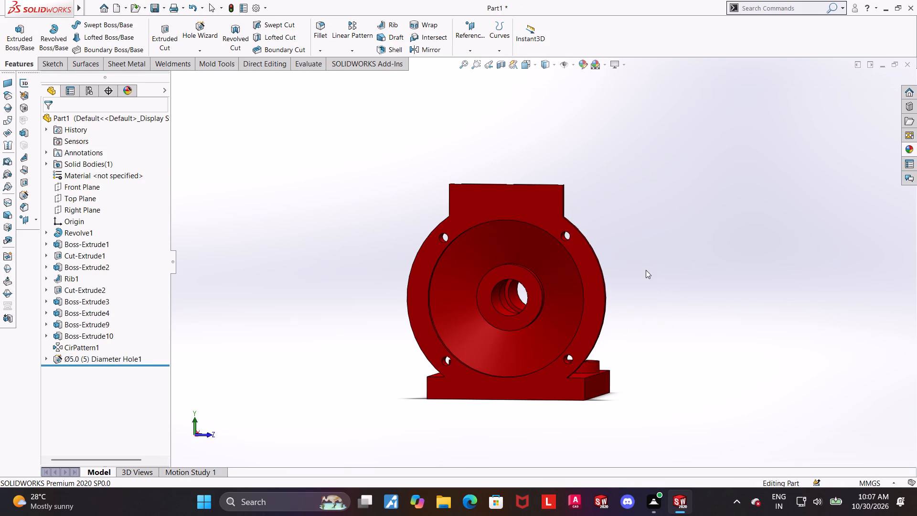
pyautogui.middleClick(643, 289)
pyautogui.moveTo(648, 290); pyautogui.dragTo(651, 273, button='middle')
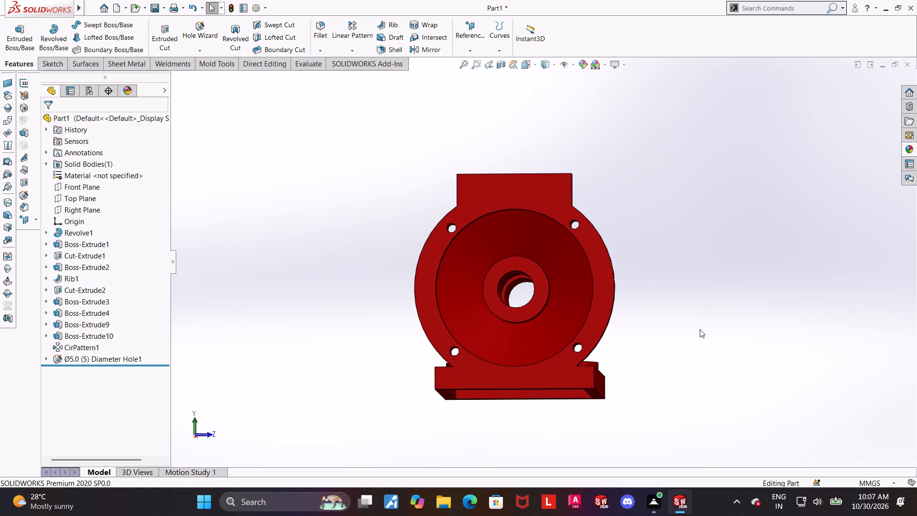
pyautogui.moveTo(647, 337); pyautogui.dragTo(652, 339, button='middle')
pyautogui.moveTo(613, 267); pyautogui.dragTo(628, 282, button='middle')
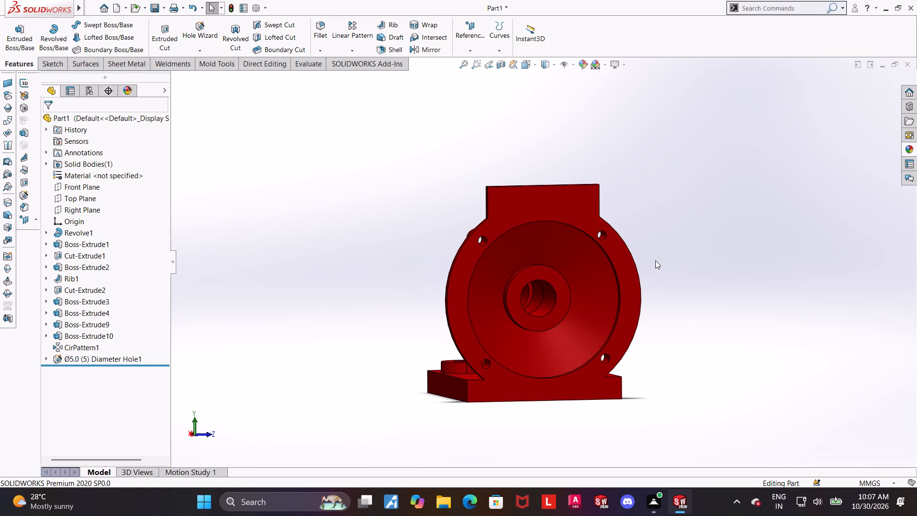
pyautogui.scroll(-1, 655, 260)
pyautogui.scroll(-1, 593, 240)
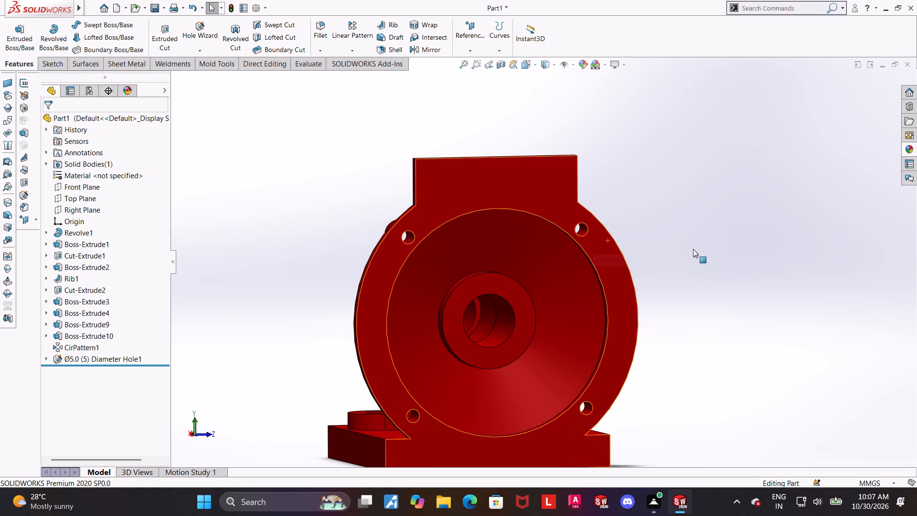
pyautogui.scroll(-3, 590, 206)
pyautogui.scroll(1, 597, 233)
pyautogui.moveTo(595, 235); pyautogui.dragTo(563, 241, button='middle')
pyautogui.click(522, 64)
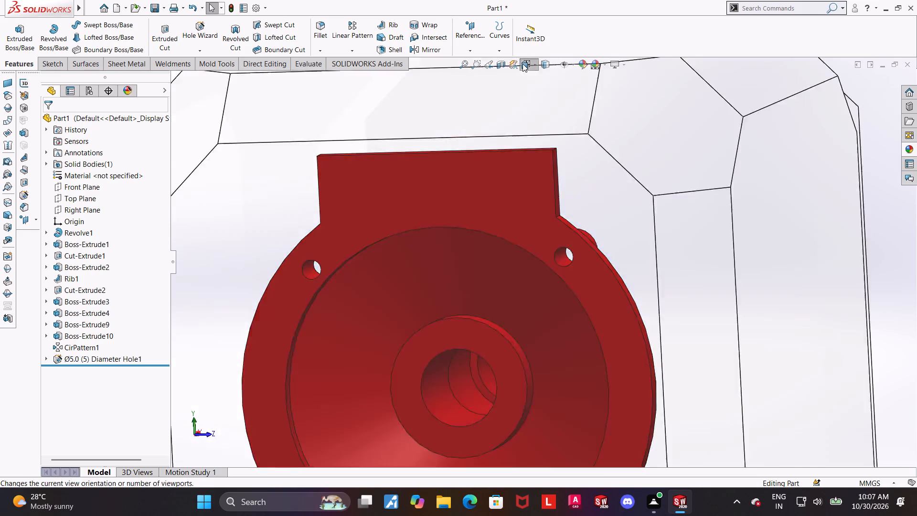
pyautogui.click(397, 321)
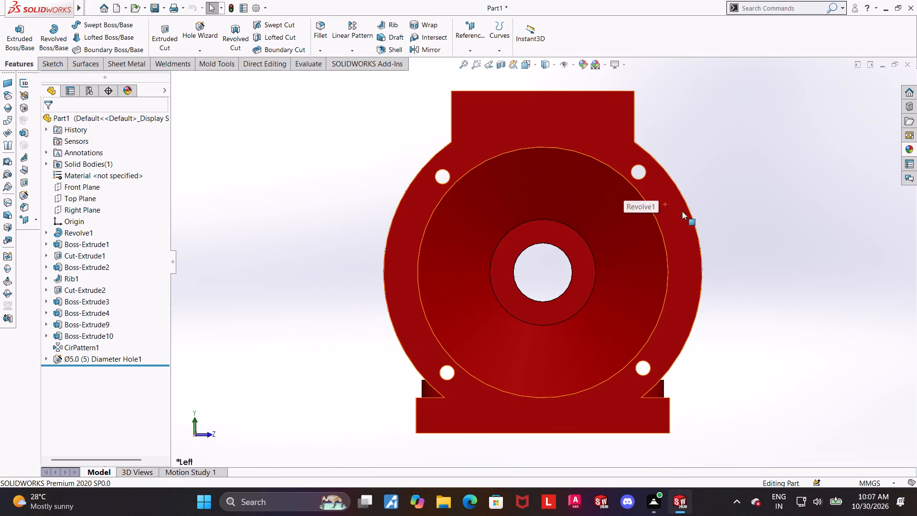
# Inspect the bracket from the Front view in wireframe, and orbit around its lugs and holes with hidden lines removed.
pyautogui.moveTo(816, 219); pyautogui.dragTo(774, 216, button='middle')
pyautogui.click(529, 64)
pyautogui.click(532, 312)
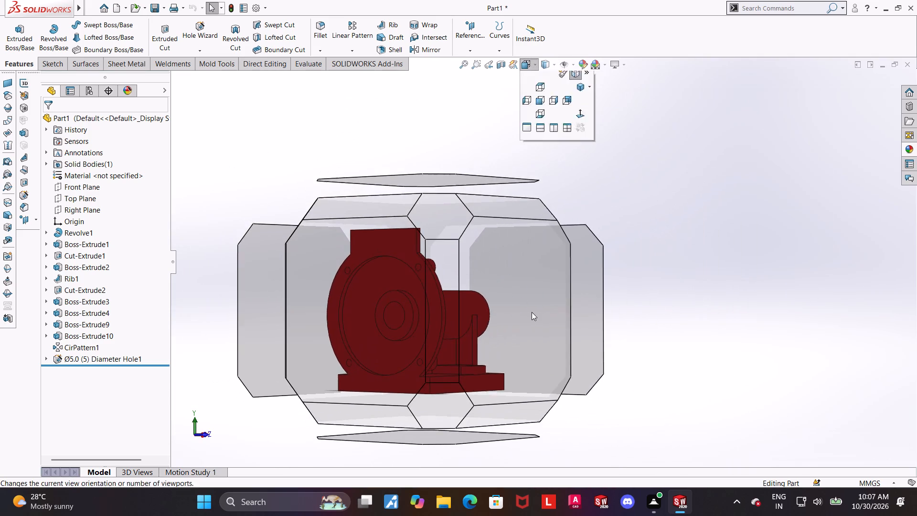
pyautogui.click(543, 64)
pyautogui.click(549, 119)
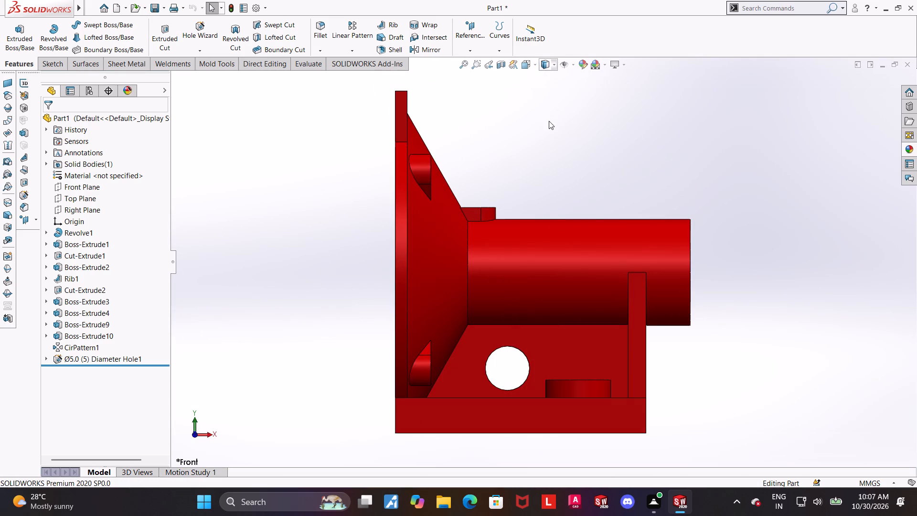
pyautogui.click(549, 62)
pyautogui.click(547, 126)
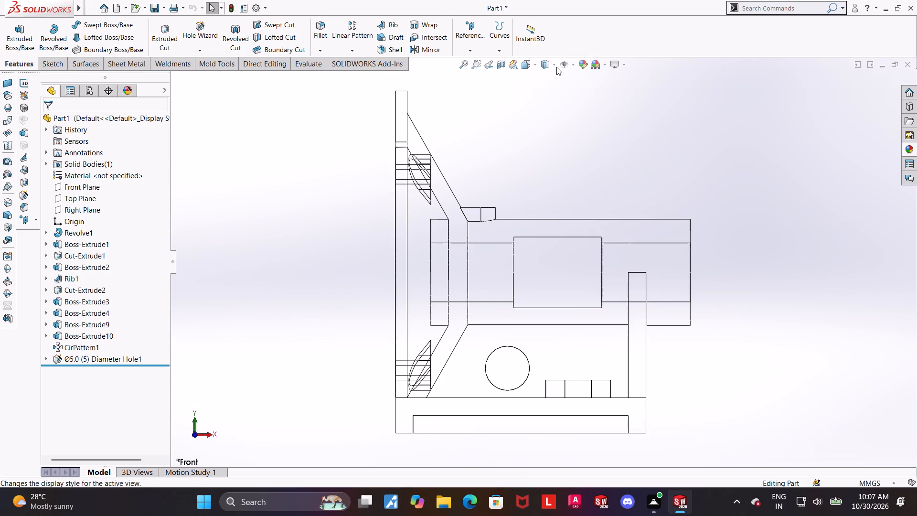
pyautogui.click(545, 62)
pyautogui.click(550, 103)
pyautogui.moveTo(653, 185); pyautogui.dragTo(626, 195, button='middle')
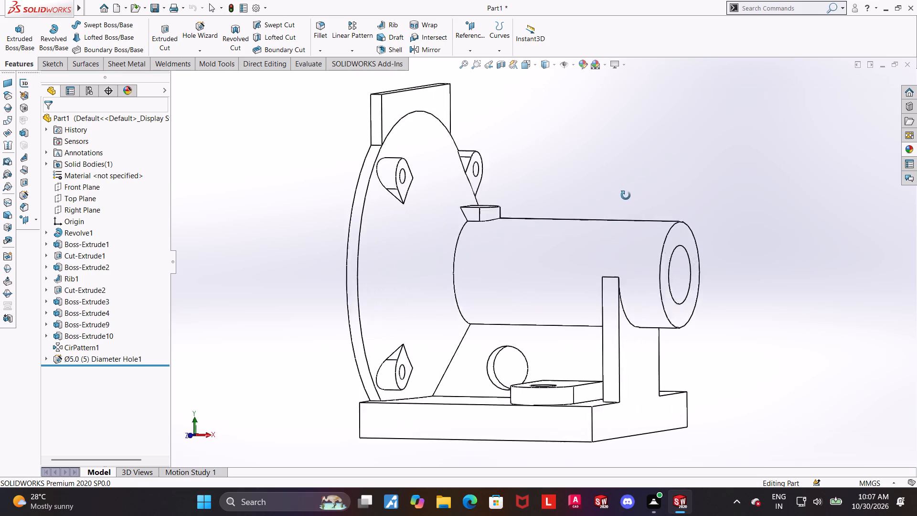
pyautogui.moveTo(626, 195); pyautogui.dragTo(580, 200, button='middle')
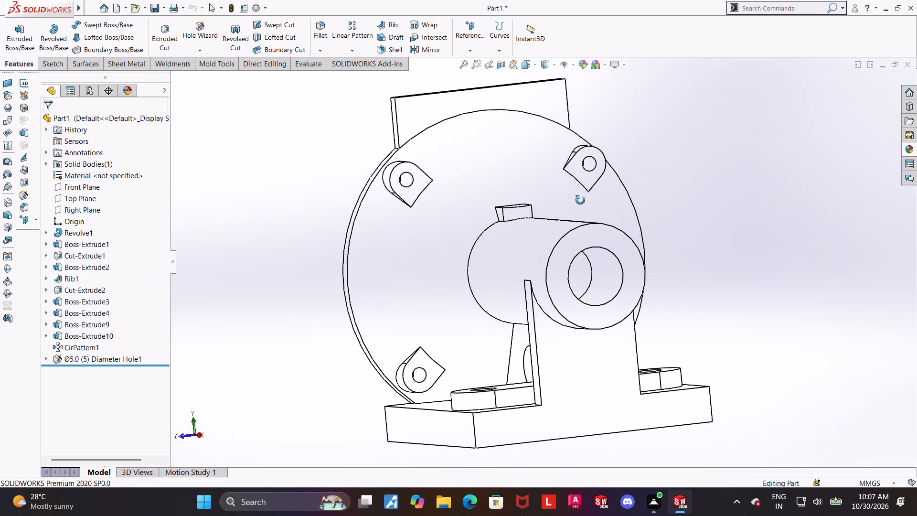
pyautogui.moveTo(580, 200); pyautogui.dragTo(713, 240, button='middle')
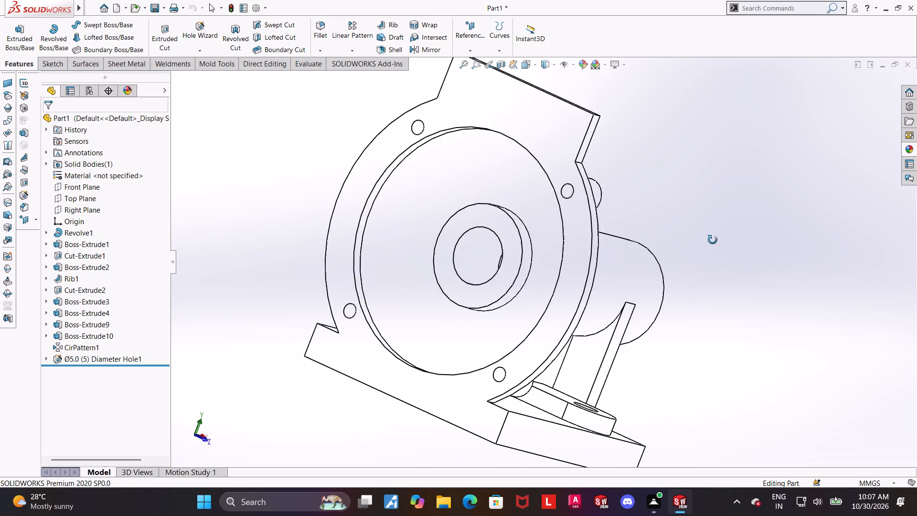
pyautogui.moveTo(713, 240); pyautogui.dragTo(652, 298, button='middle')
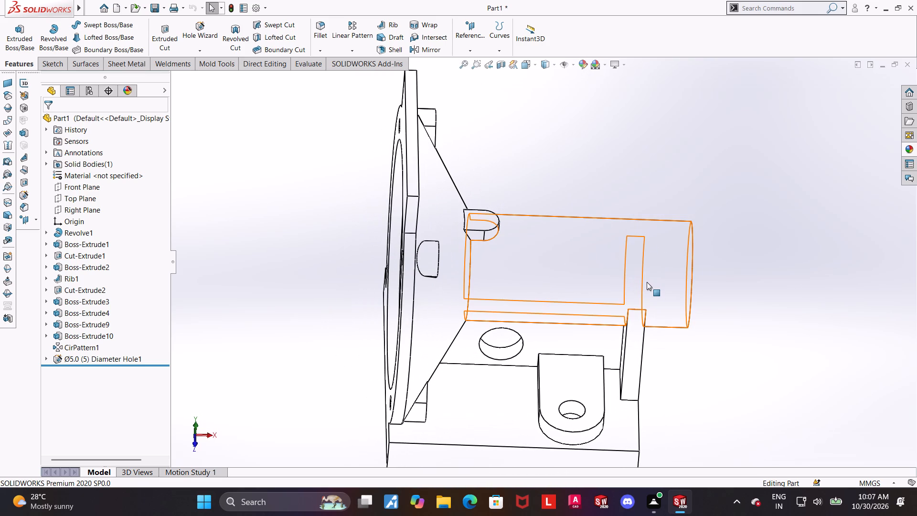
pyautogui.scroll(1, 692, 276)
pyautogui.moveTo(692, 276); pyautogui.dragTo(696, 336, button='middle')
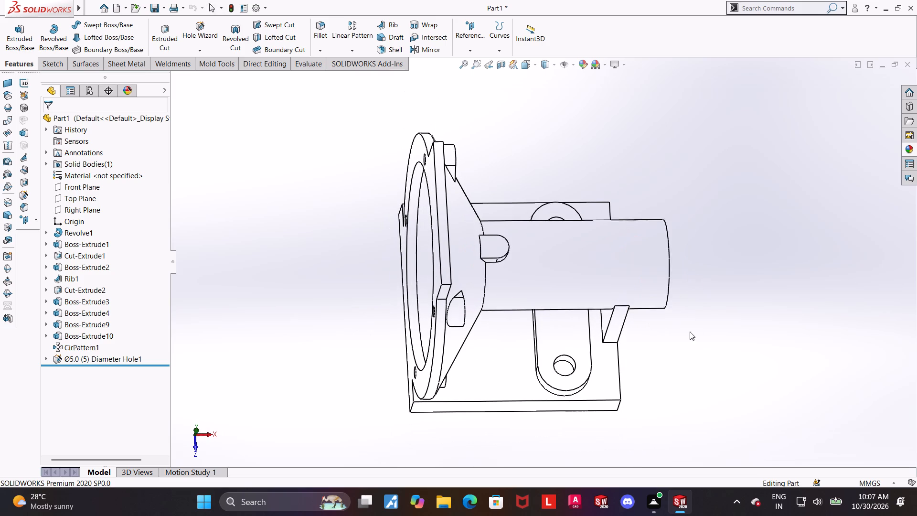
# Inspect the bracket's internal edges from the Top view with hidden lines visible, and restore the shaded display with edges.
pyautogui.click(523, 67)
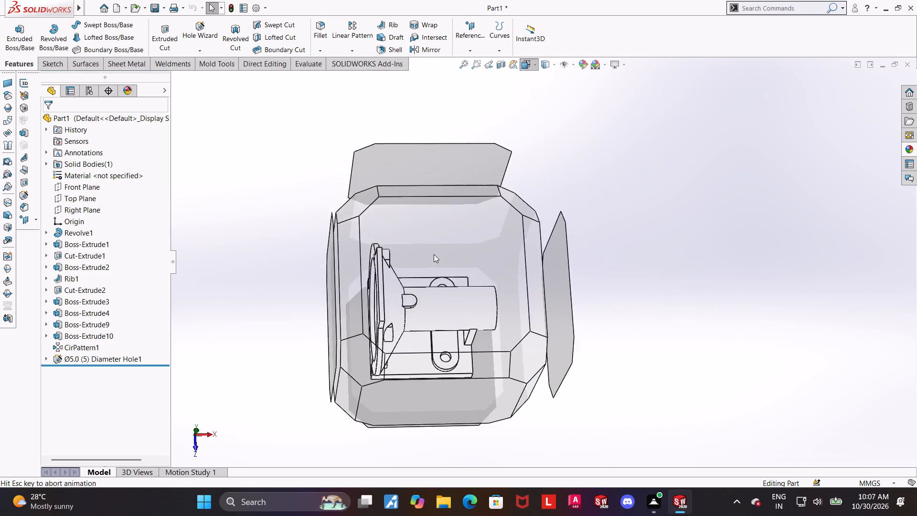
pyautogui.click(431, 256)
pyautogui.click(551, 58)
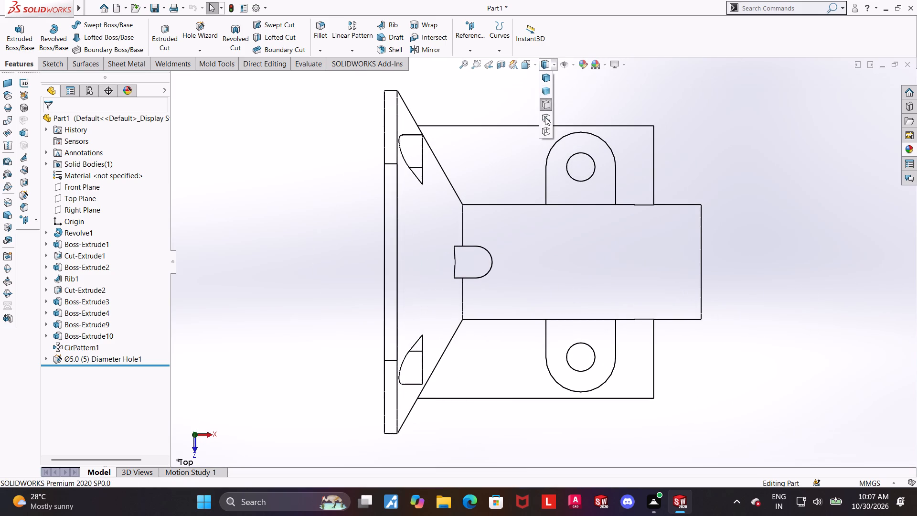
pyautogui.click(545, 116)
pyautogui.scroll(-2, 525, 277)
pyautogui.scroll(-1, 392, 260)
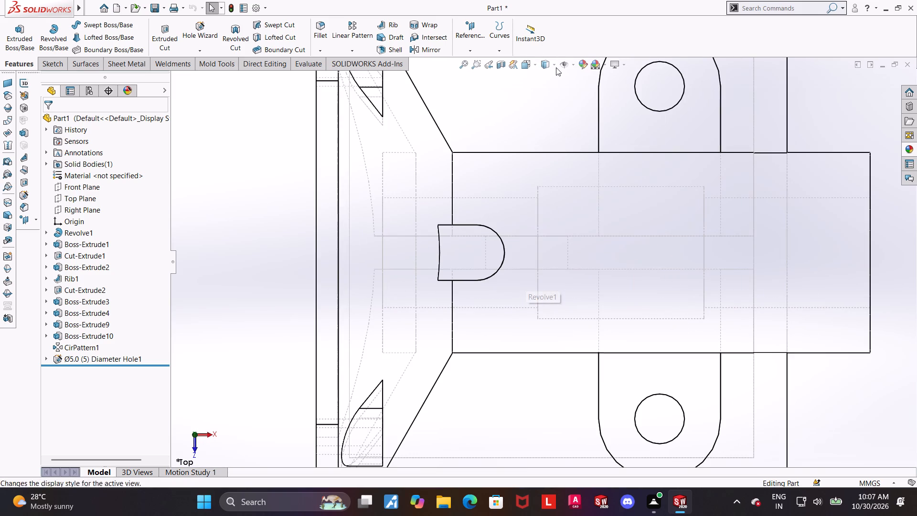
pyautogui.click(552, 61)
pyautogui.click(545, 74)
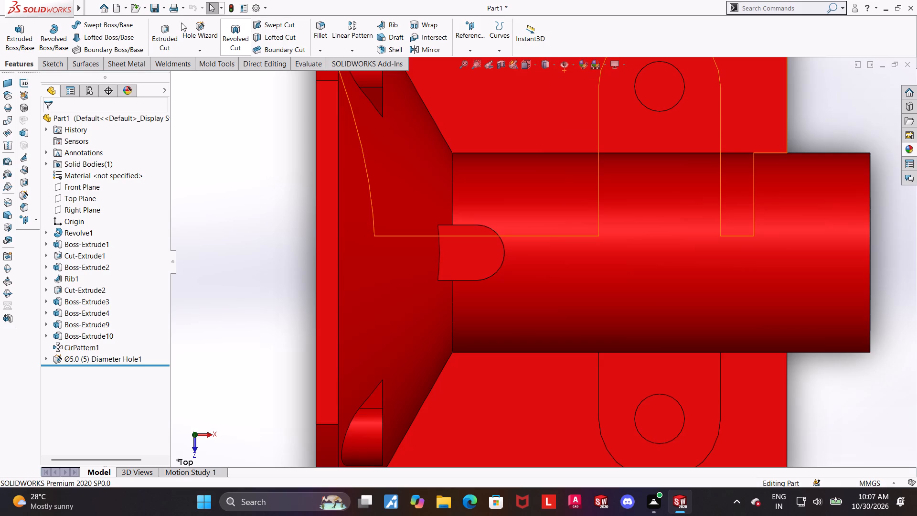
# Configure a new Hole Wizard ISO drill-size hole with size Ø6.0 and end condition Up To Next.
pyautogui.click(192, 29)
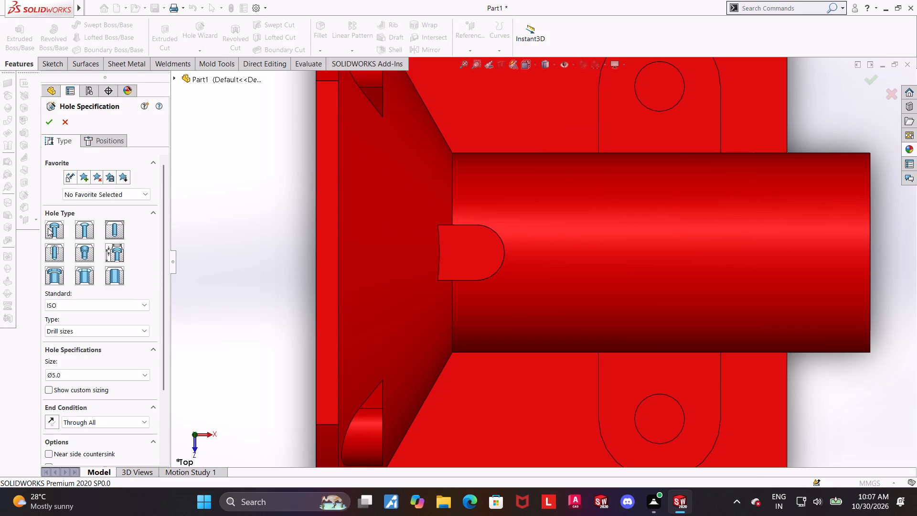
pyautogui.click(109, 378)
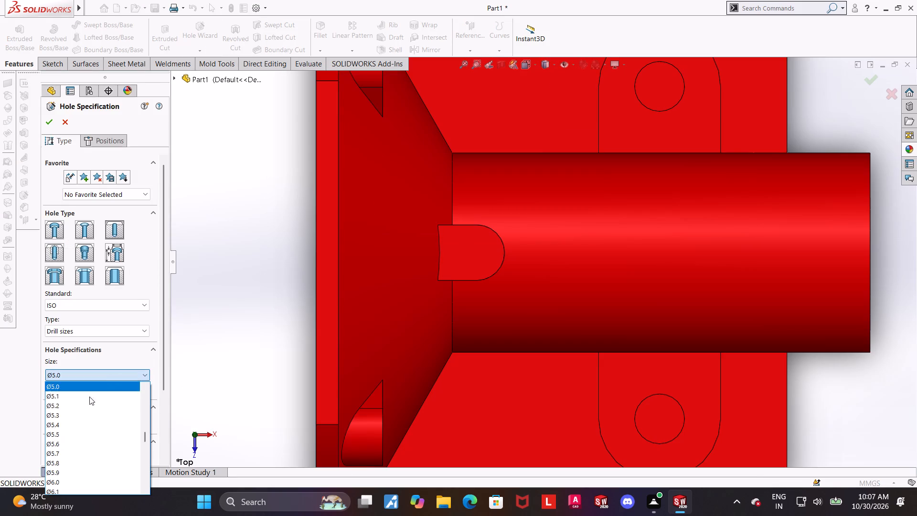
pyautogui.scroll(-3, 82, 418)
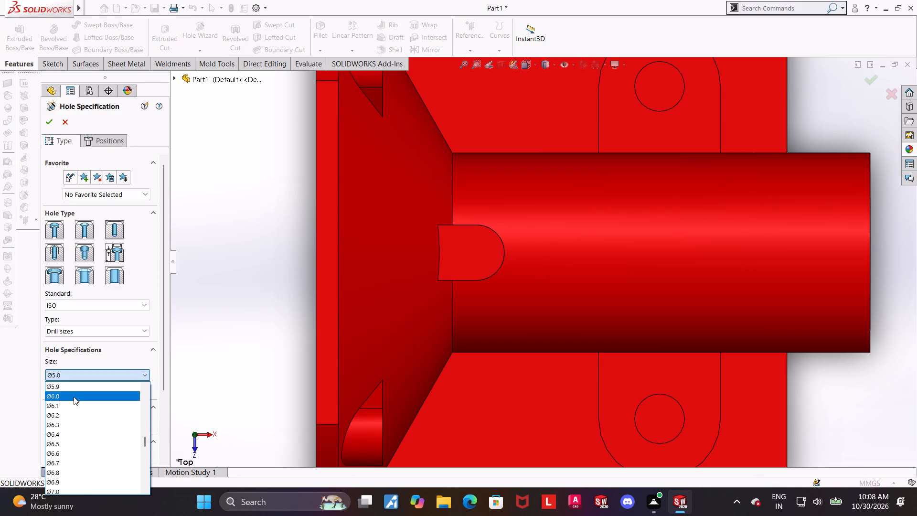
pyautogui.click(74, 397)
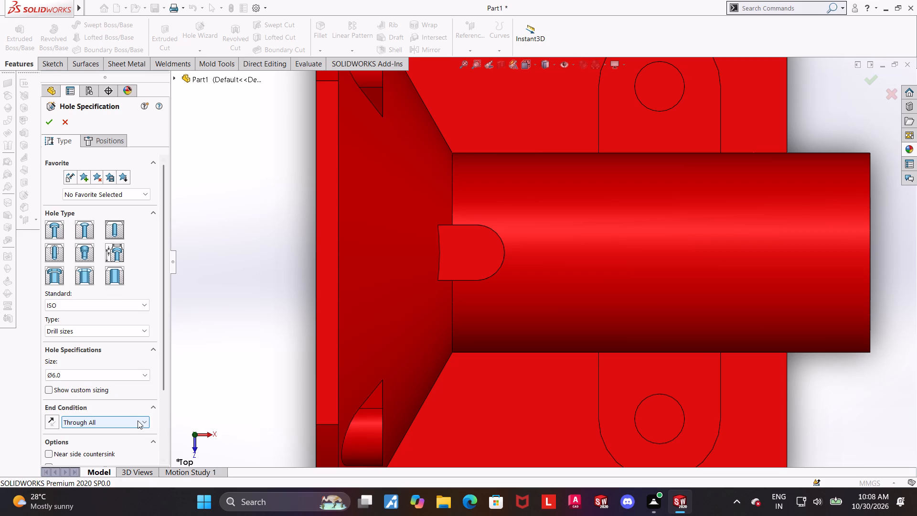
pyautogui.click(137, 419)
pyautogui.click(118, 452)
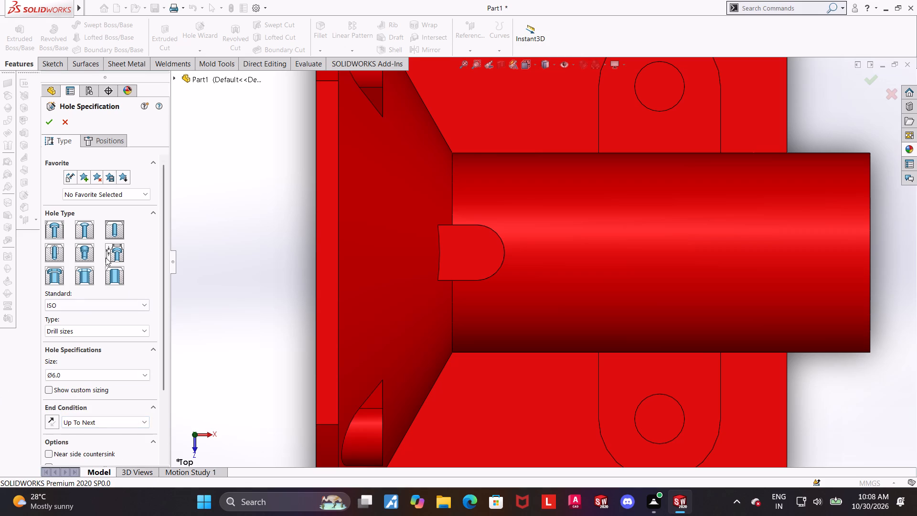
# Position the Ø6.0 hole on the small pad atop the cylinder, concentric with the pad's rounded edge, and apply the hole.
pyautogui.click(105, 140)
pyautogui.click(110, 246)
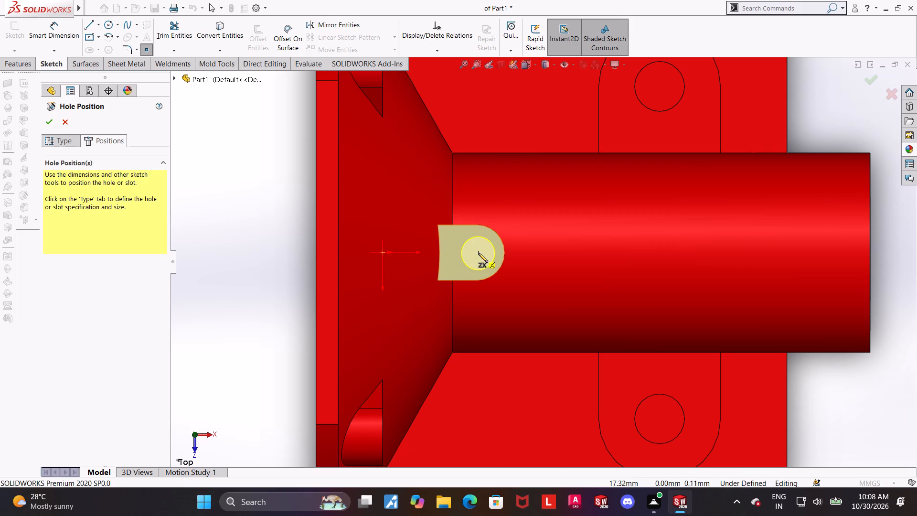
pyautogui.click(479, 253)
pyautogui.press('Escape')
pyautogui.click(504, 253)
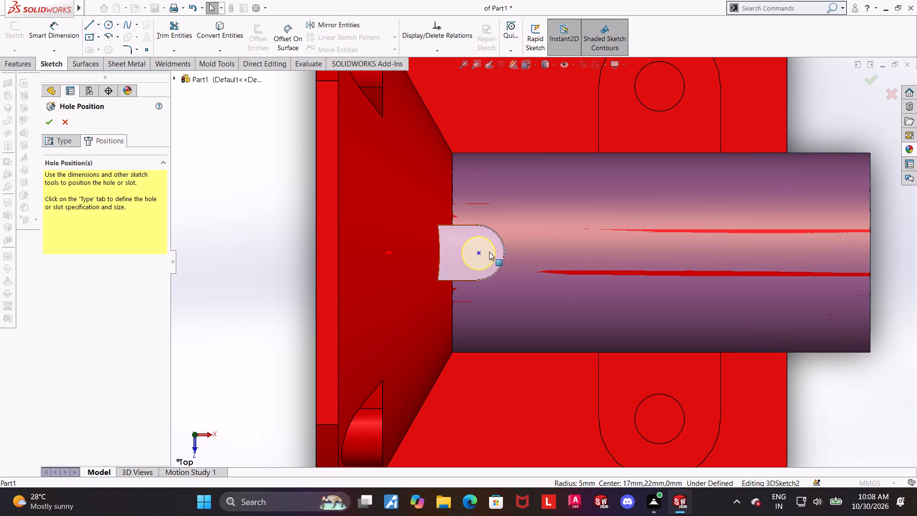
pyautogui.keyDown('ctrl'); pyautogui.click(480, 251); pyautogui.keyUp('ctrl')
pyautogui.click(55, 291)
pyautogui.click(288, 299)
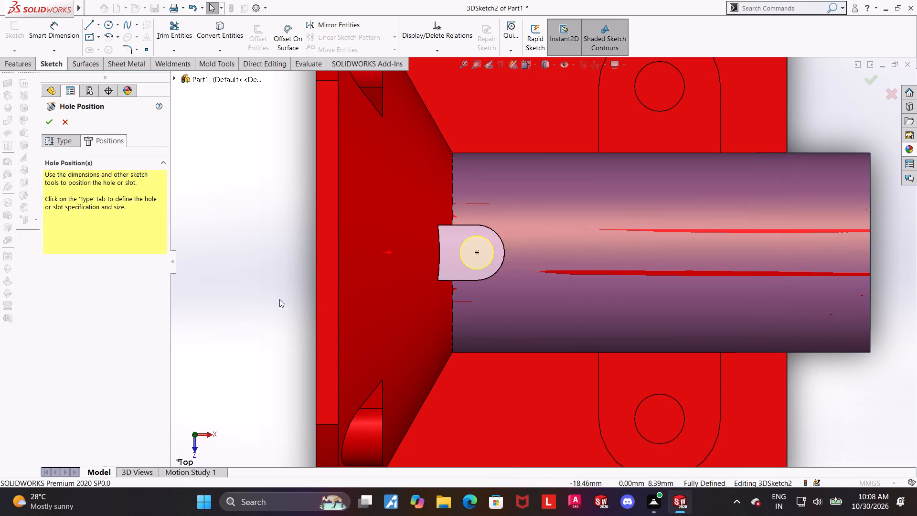
pyautogui.scroll(4, 281, 309)
pyautogui.moveTo(727, 339); pyautogui.dragTo(620, 226, button='middle')
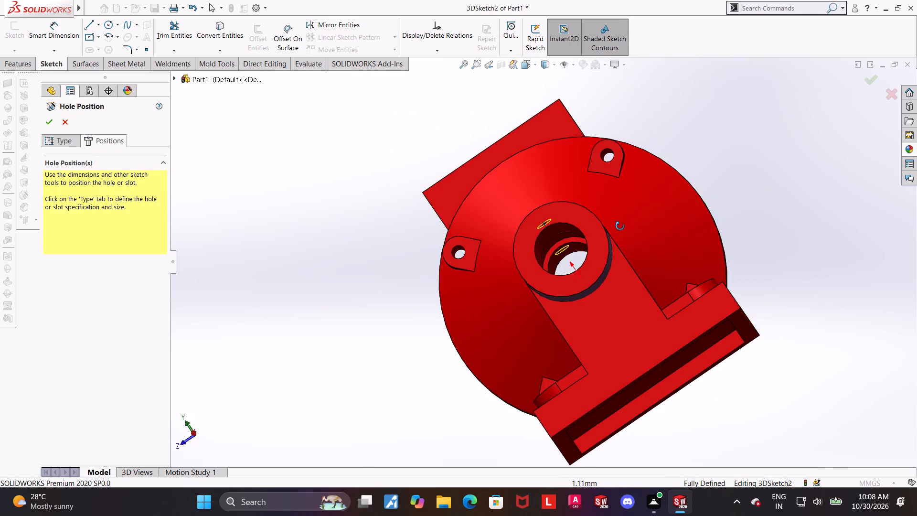
pyautogui.moveTo(620, 226); pyautogui.dragTo(620, 219, button='middle')
pyautogui.scroll(1, 620, 219)
pyautogui.scroll(-9, 586, 229)
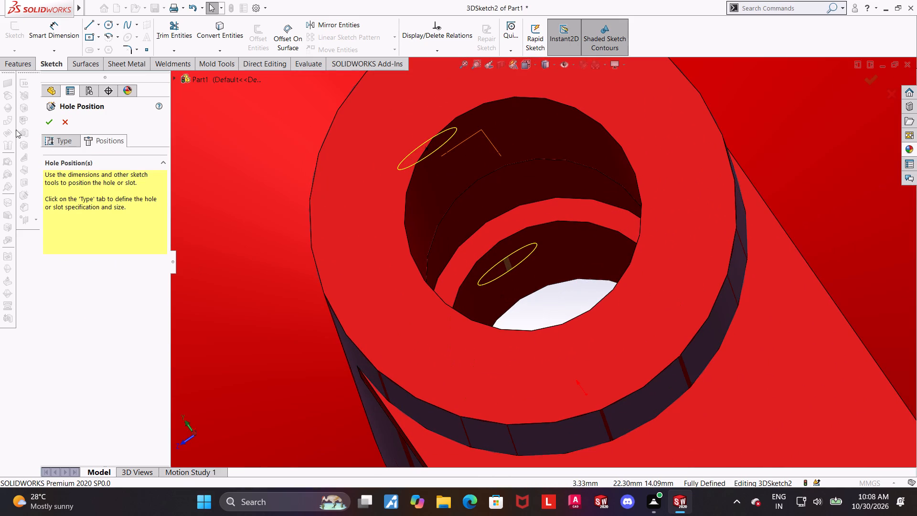
pyautogui.click(47, 126)
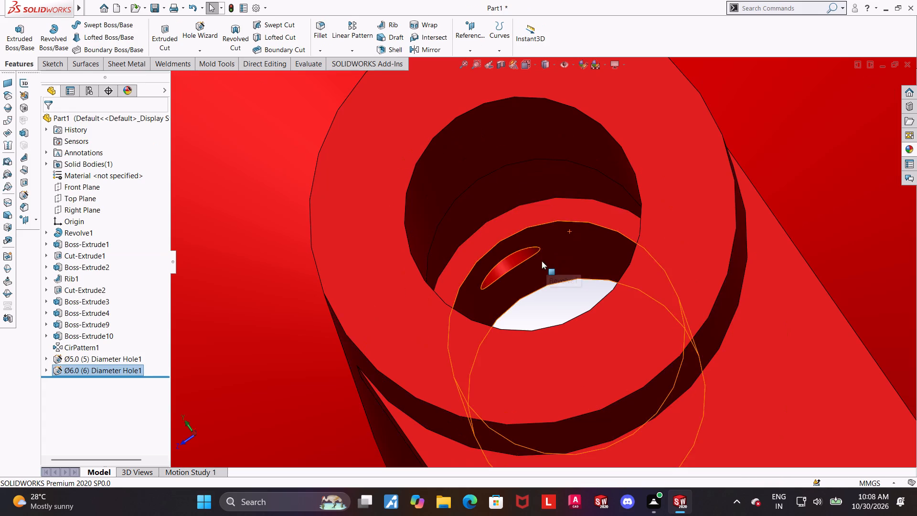
# Inspect the pad's Ø6.0 hole from the Front view with hidden lines visible and in wireframe, and restore the shaded display with edges.
pyautogui.moveTo(512, 258); pyautogui.dragTo(594, 392, button='middle')
pyautogui.scroll(5, 592, 392)
pyautogui.scroll(2, 782, 334)
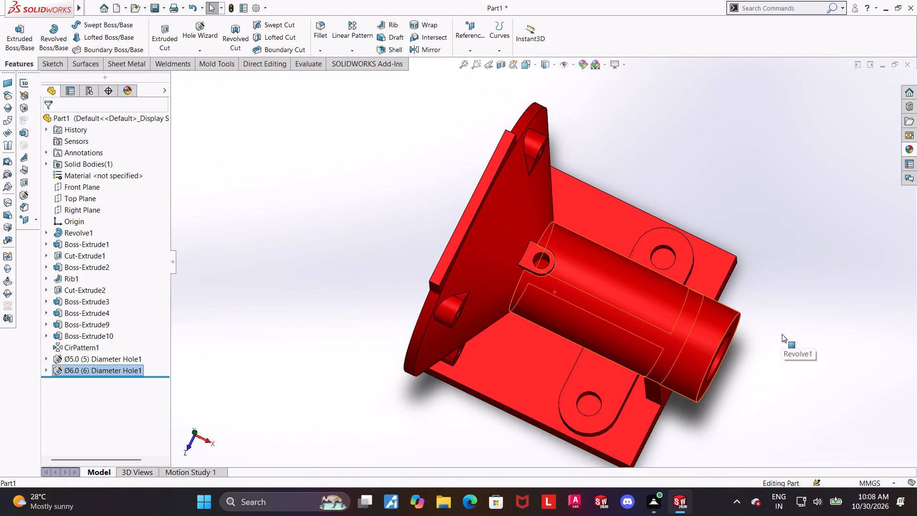
pyautogui.scroll(2, 782, 334)
pyautogui.click(768, 311)
pyautogui.scroll(2, 755, 325)
pyautogui.moveTo(752, 326); pyautogui.dragTo(755, 224, button='middle')
pyautogui.click(526, 67)
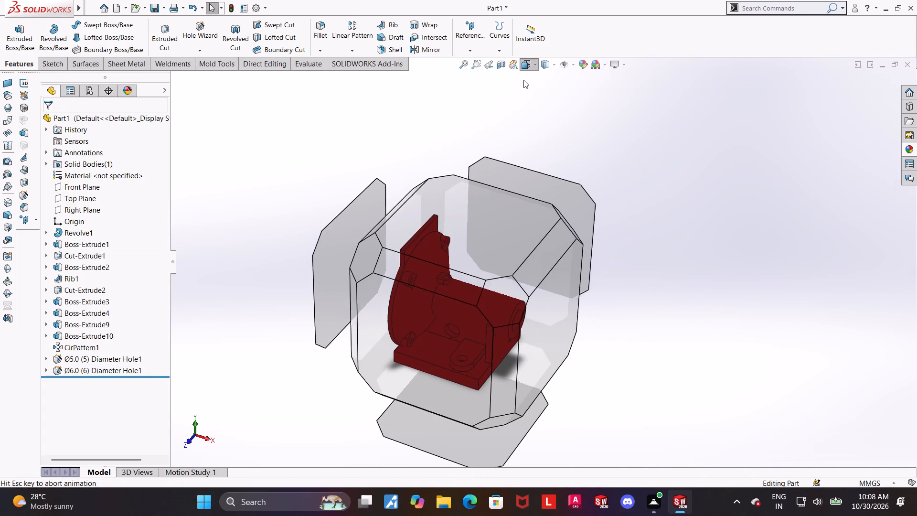
pyautogui.click(393, 336)
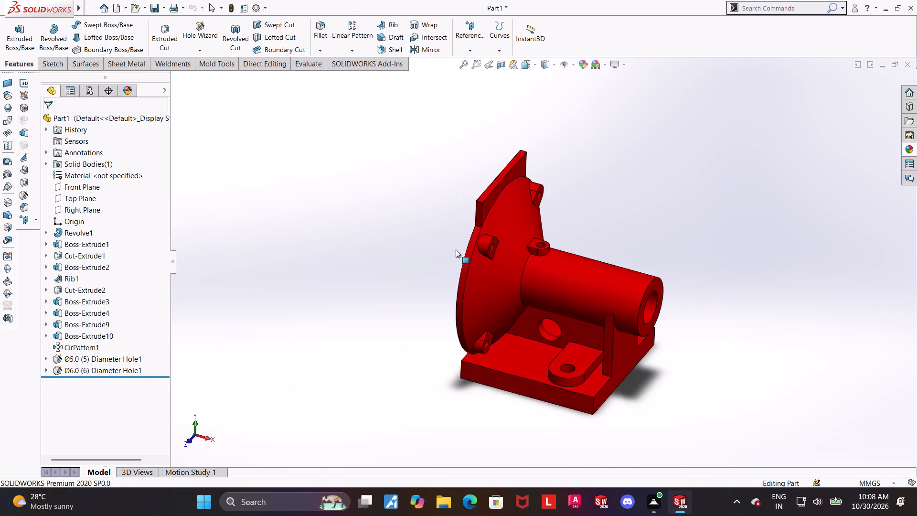
pyautogui.click(545, 62)
pyautogui.click(544, 116)
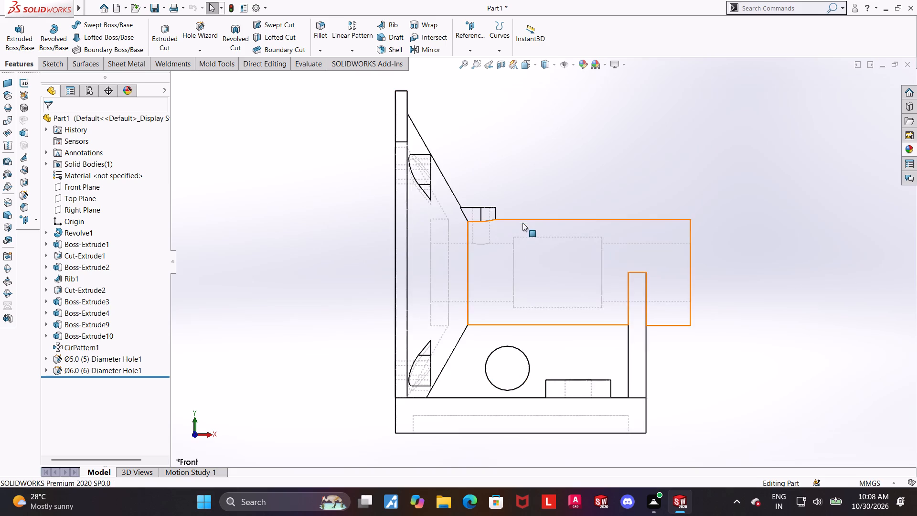
pyautogui.scroll(-5, 522, 220)
pyautogui.click(543, 65)
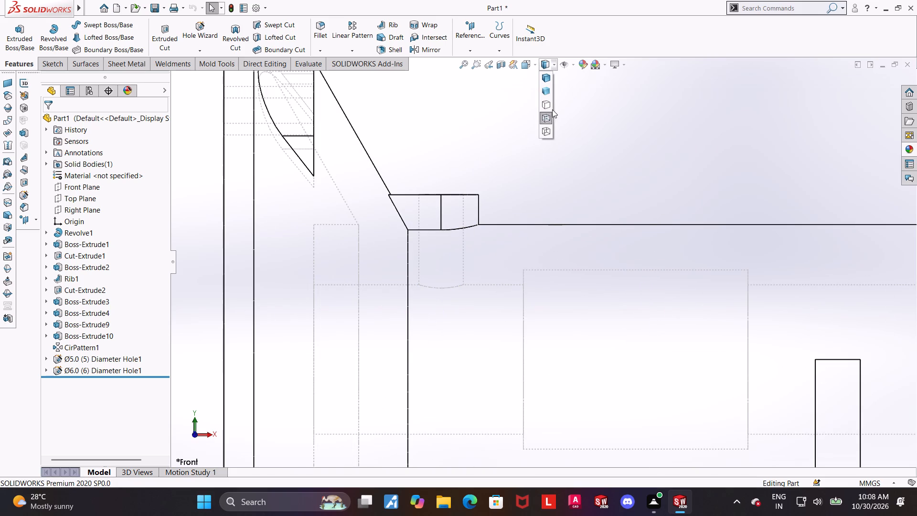
pyautogui.click(545, 126)
pyautogui.click(554, 64)
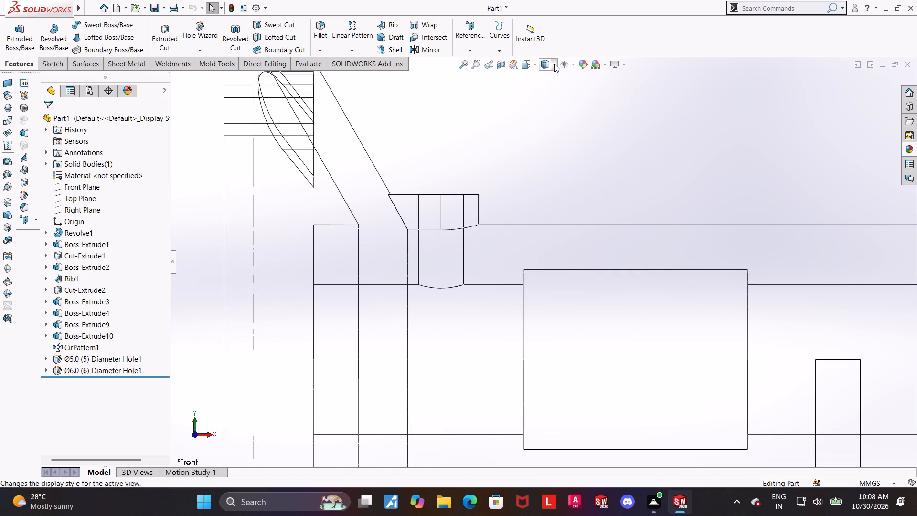
pyautogui.click(547, 78)
pyautogui.scroll(4, 651, 159)
pyautogui.hotkey('ctrl', '7')
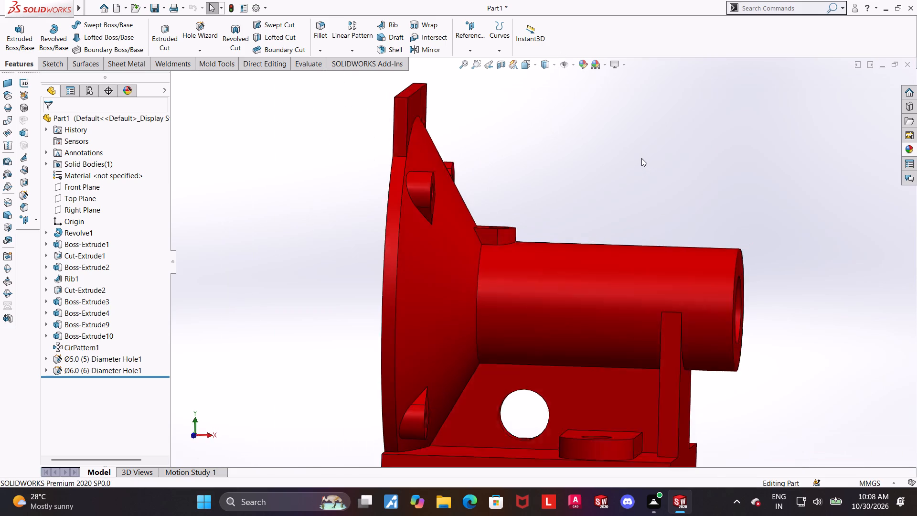
pyautogui.scroll(2, 675, 266)
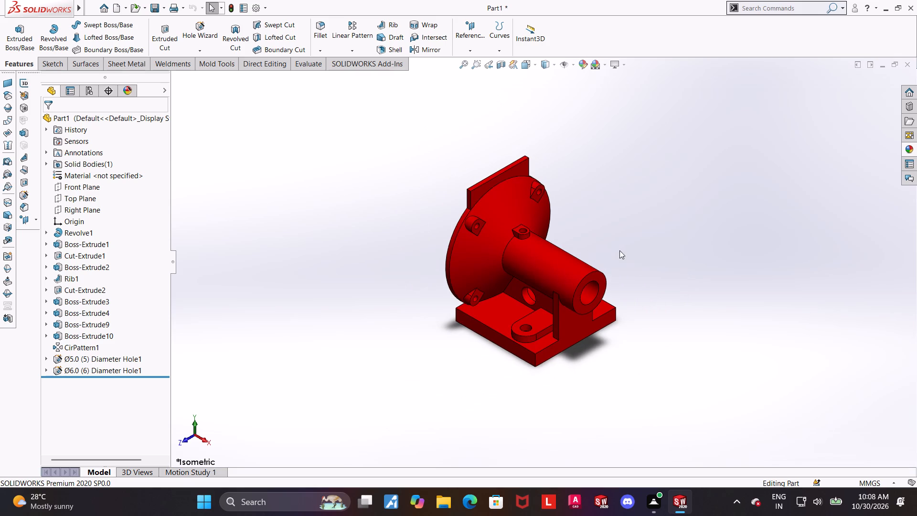
pyautogui.moveTo(608, 255); pyautogui.dragTo(653, 262, button='middle')
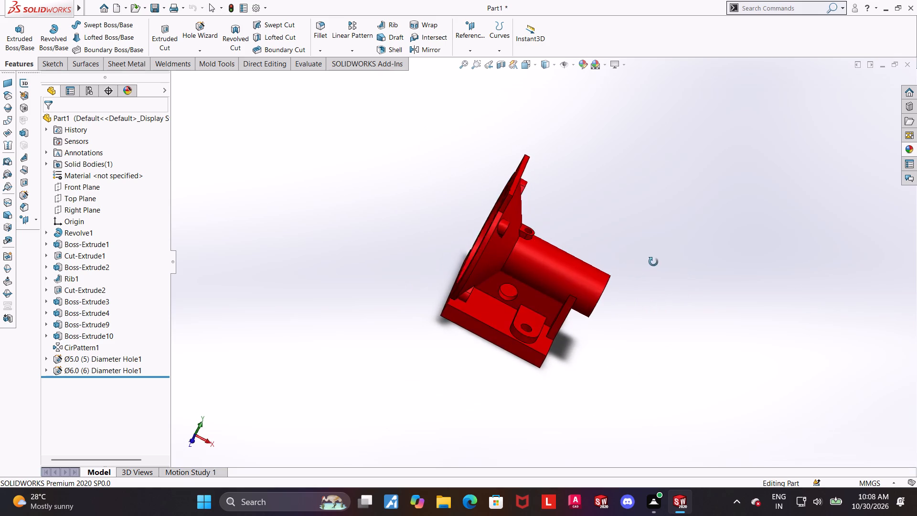
pyautogui.moveTo(653, 262); pyautogui.dragTo(661, 302, button='middle')
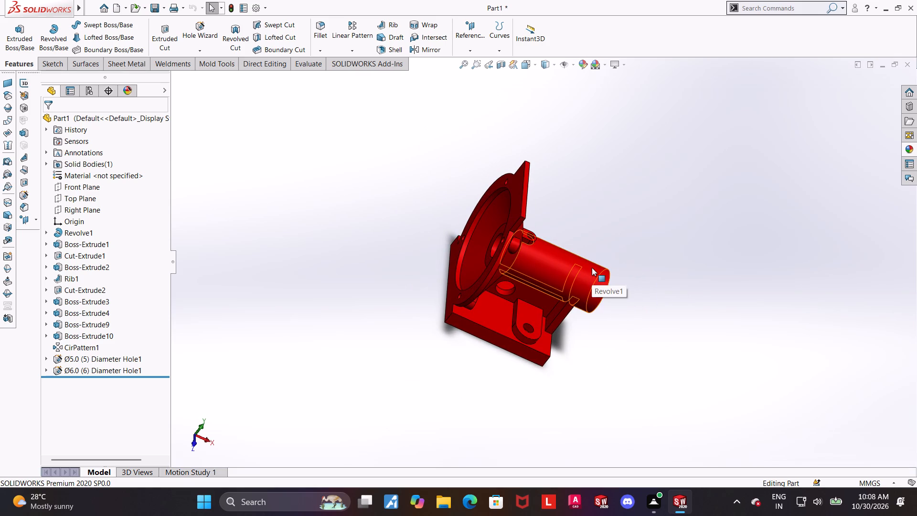
# Start a sketch on the Top Plane and draw a circle about 13.6 mm in diameter on the cylinder's centreline near its open end.
pyautogui.click(88, 196)
pyautogui.click(95, 184)
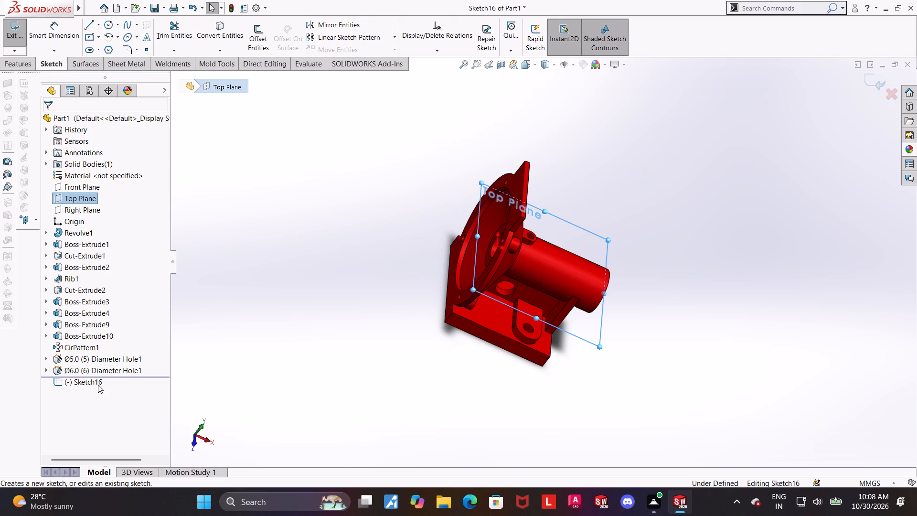
pyautogui.click(100, 382)
pyautogui.click(123, 368)
pyautogui.click(805, 257)
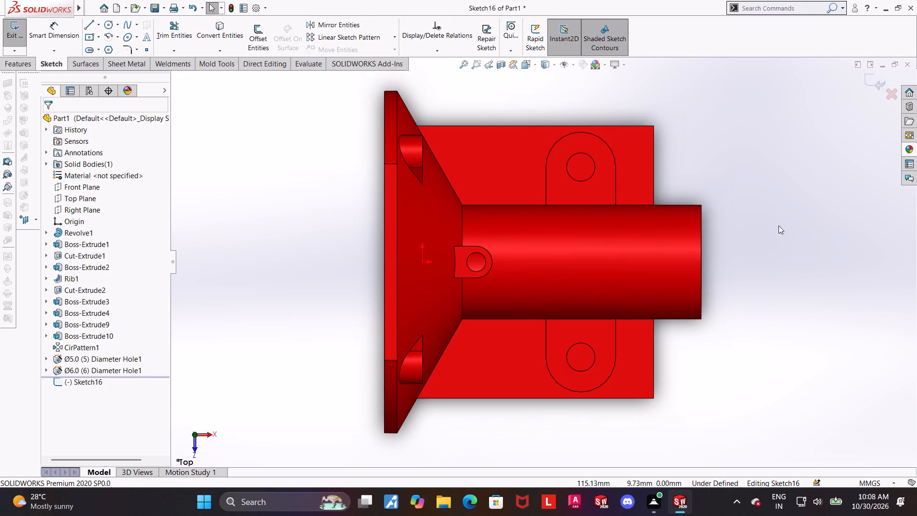
pyautogui.scroll(-2, 743, 222)
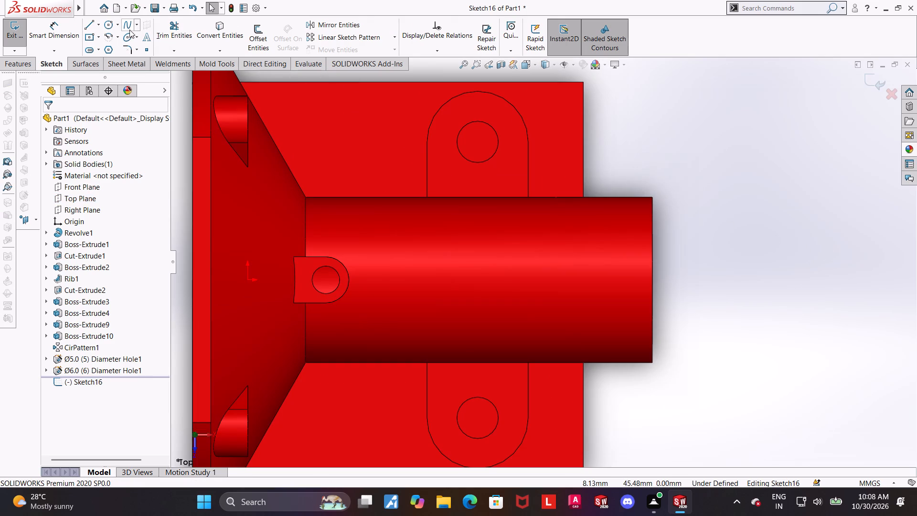
pyautogui.click(111, 24)
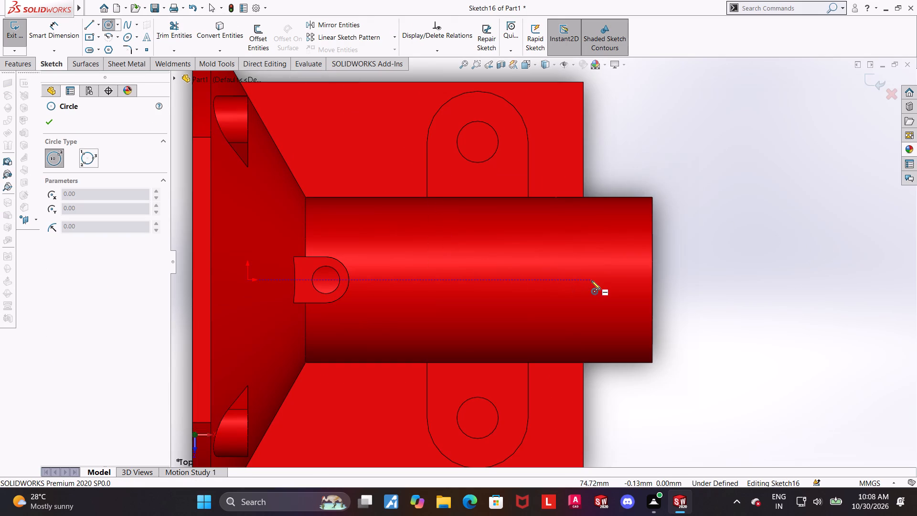
pyautogui.click(576, 279)
pyautogui.click(604, 266)
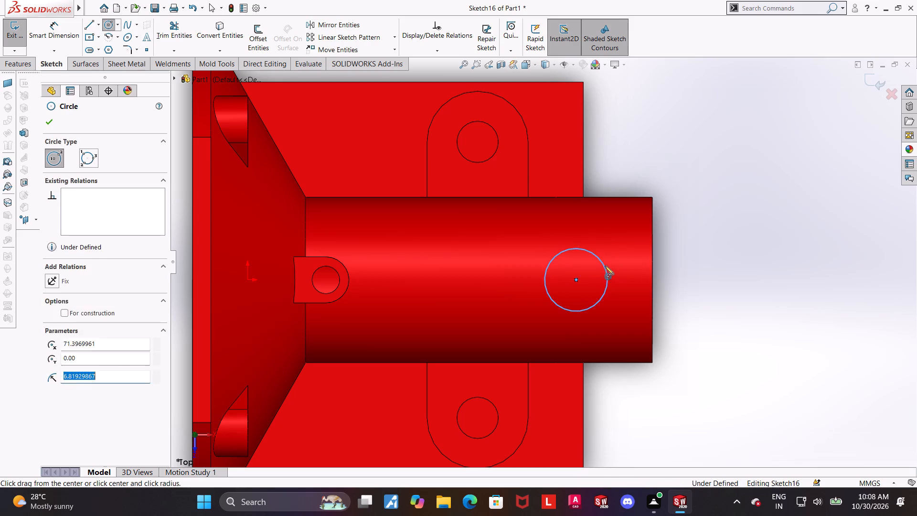
pyautogui.press('Escape')
# Dimension the circle's diameter as 6 mm.
pyautogui.click(53, 41)
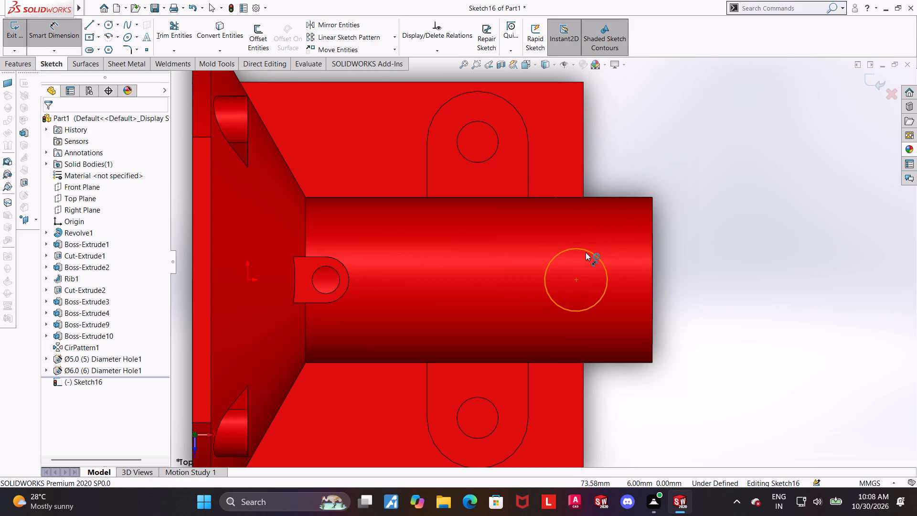
pyautogui.click(586, 252)
pyautogui.click(619, 173)
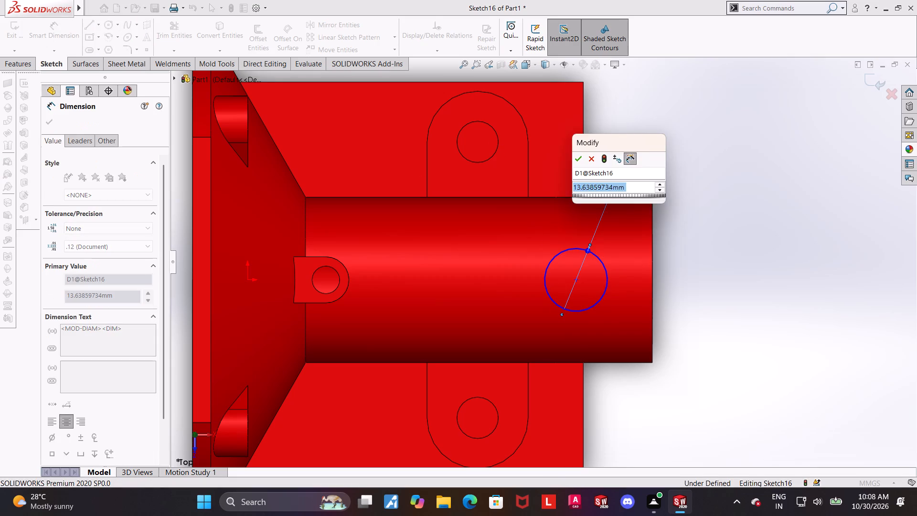
pyautogui.press('6')
pyautogui.press('Return')
pyautogui.press('Escape')
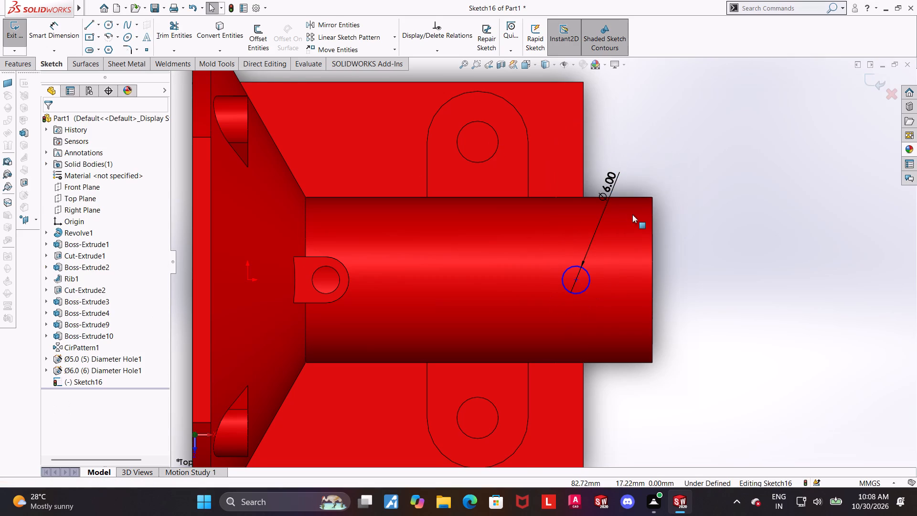
# Add a Horizontal relation between the origin and the circle's centre point.
pyautogui.scroll(2, 632, 216)
pyautogui.scroll(-1, 657, 260)
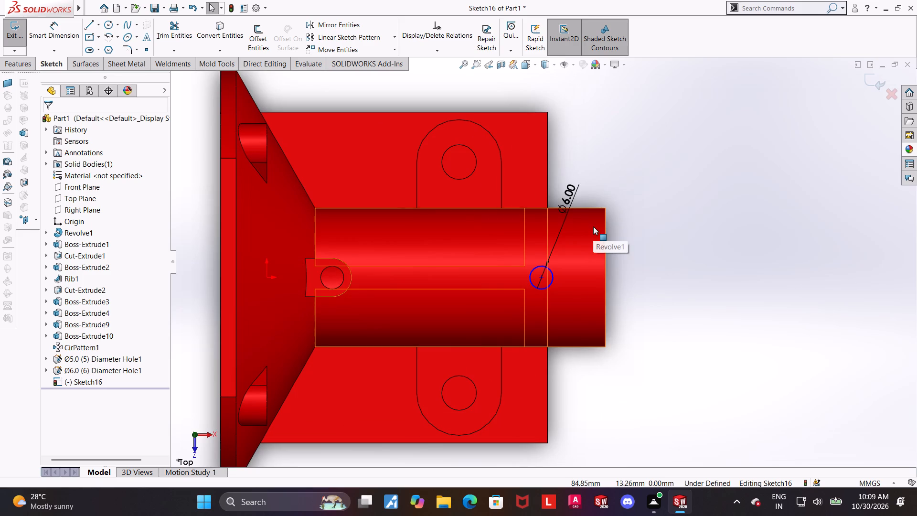
pyautogui.click(669, 237)
pyautogui.click(268, 279)
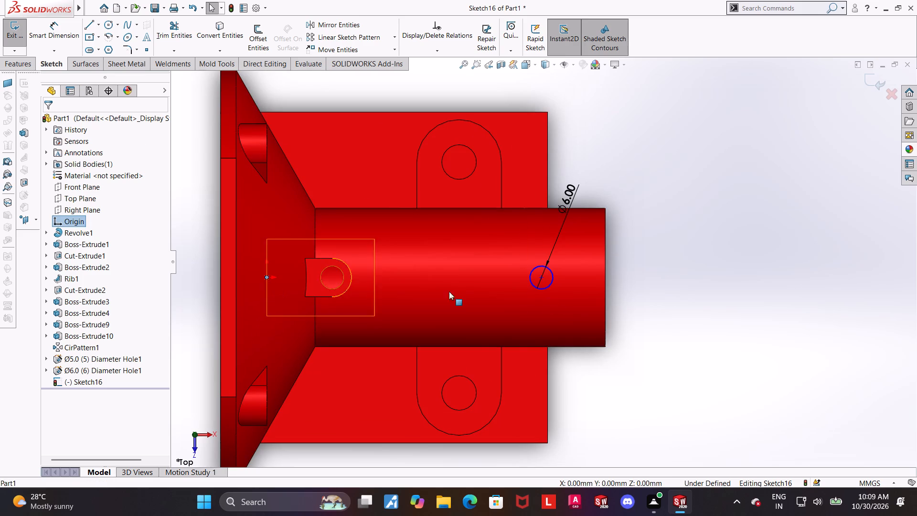
pyautogui.keyDown('ctrl'); pyautogui.click(540, 279); pyautogui.keyUp('ctrl')
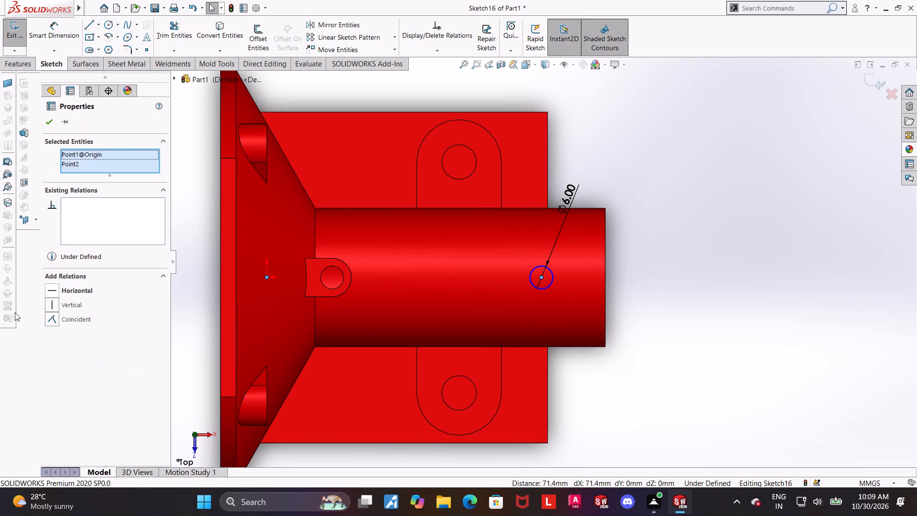
pyautogui.click(46, 292)
pyautogui.click(765, 327)
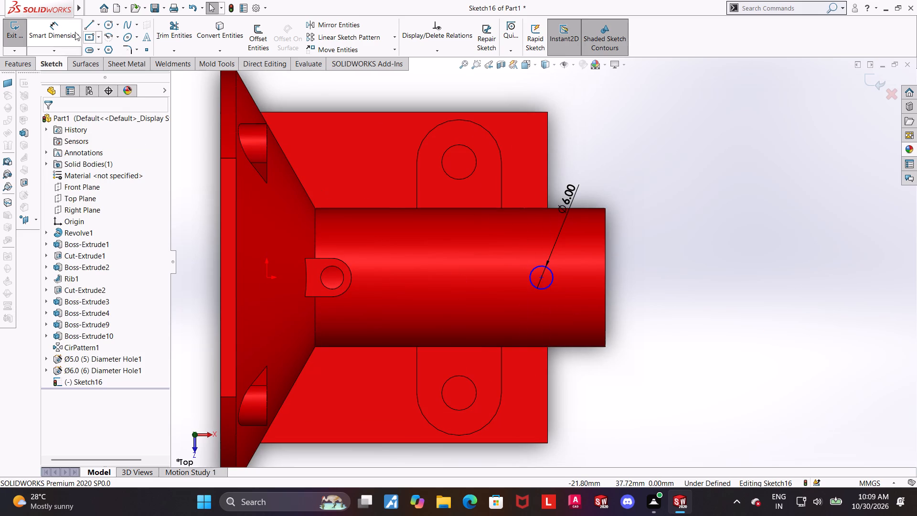
# Dimension the distance from the circle's centre to the cylinder's open end edge as 16 mm.
pyautogui.click(67, 30)
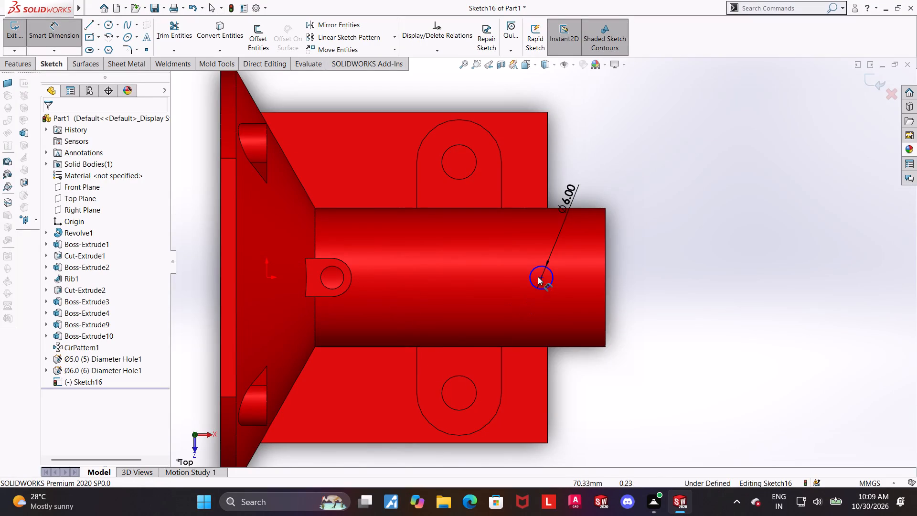
pyautogui.click(540, 276)
pyautogui.click(607, 297)
pyautogui.click(588, 392)
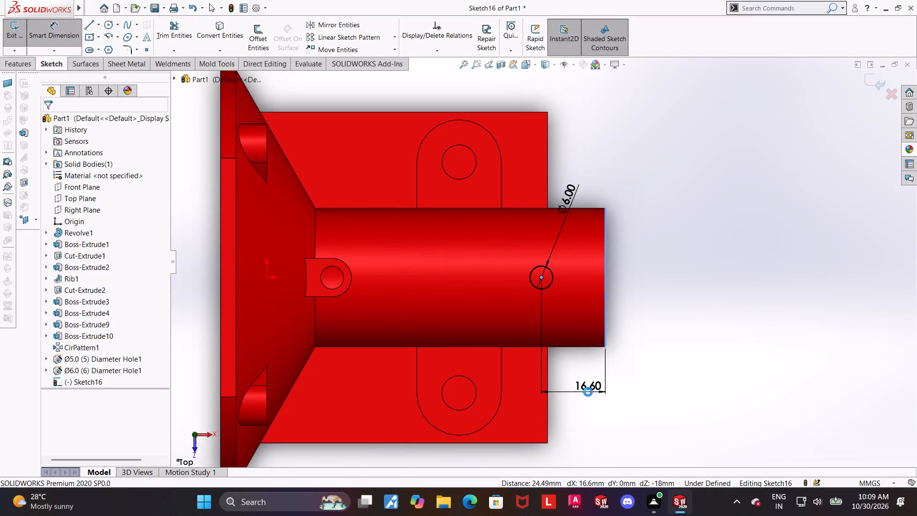
pyautogui.write('16')
pyautogui.press('Return')
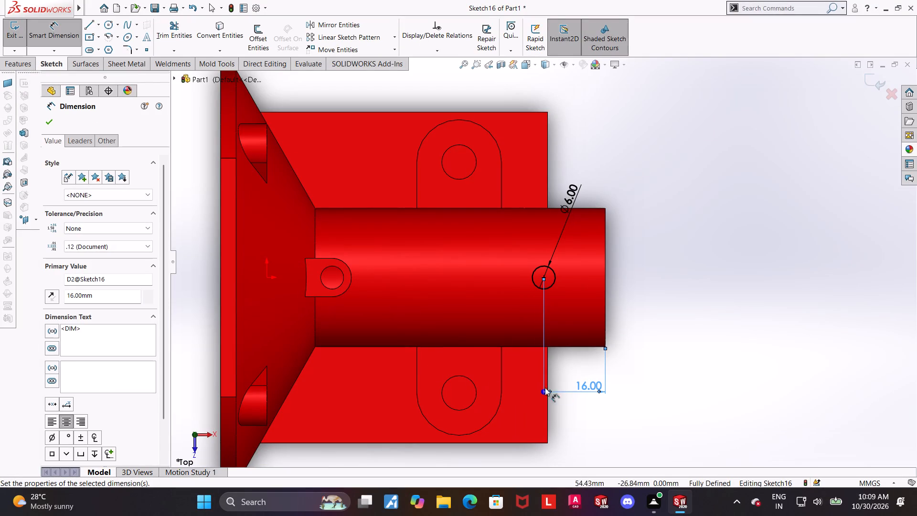
pyautogui.click(685, 341)
pyautogui.click(665, 304)
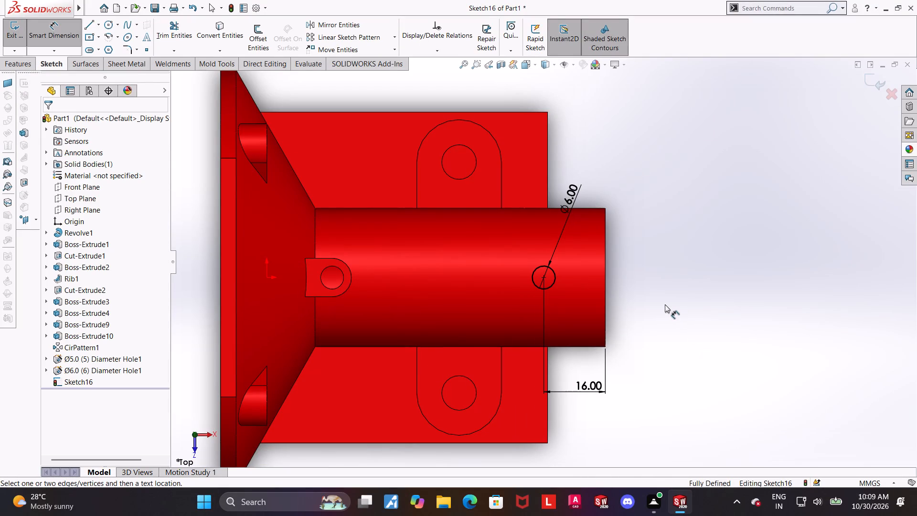
# Exit the sketch and make a Through All Extruded Cut of the circle, reversed to go upward through the cylinder's top wall.
pyautogui.scroll(-1, 664, 306)
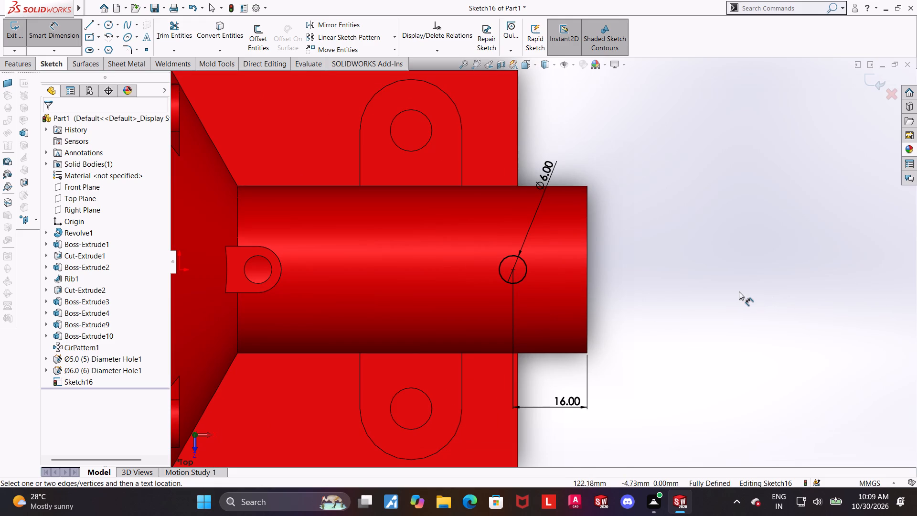
pyautogui.scroll(1, 737, 291)
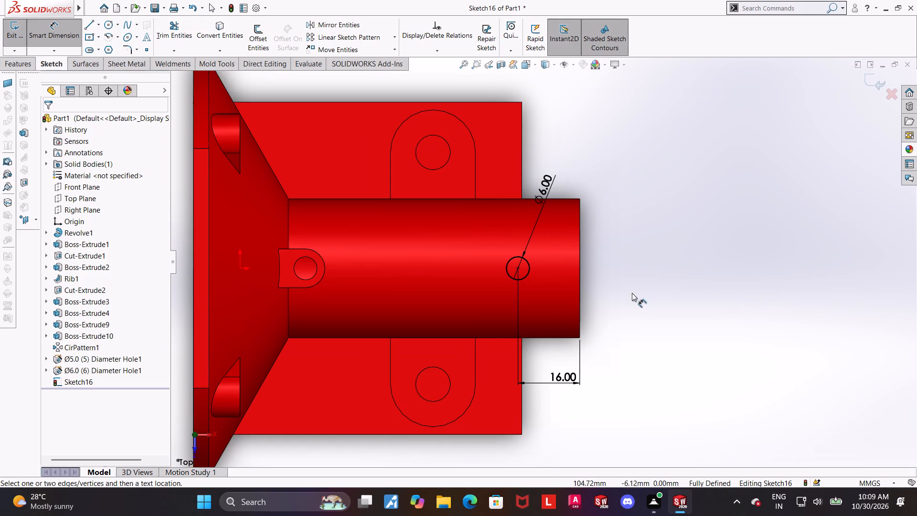
pyautogui.moveTo(614, 305); pyautogui.dragTo(598, 215, button='middle')
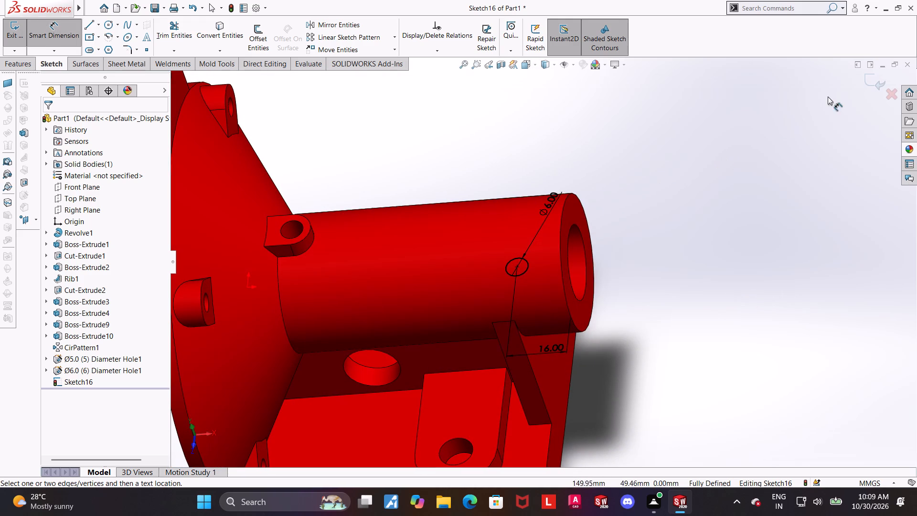
pyautogui.click(865, 76)
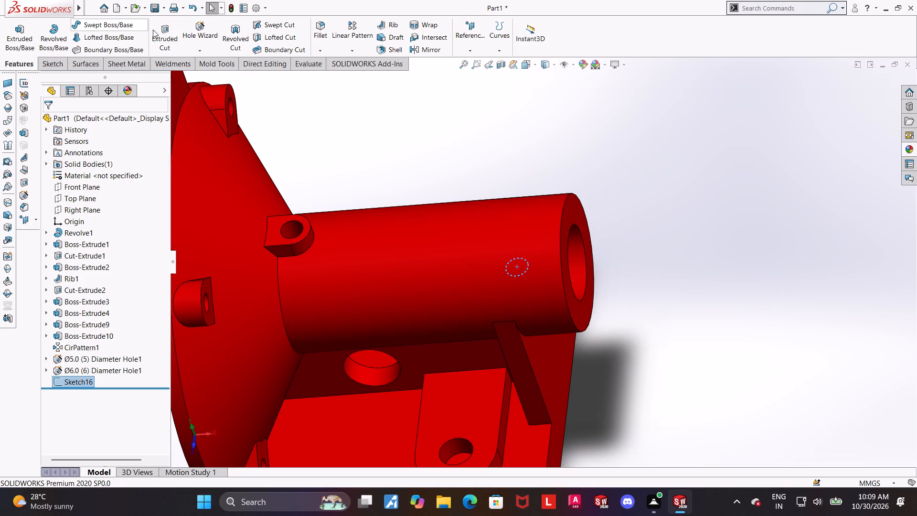
pyautogui.click(158, 28)
pyautogui.click(76, 184)
pyautogui.click(79, 210)
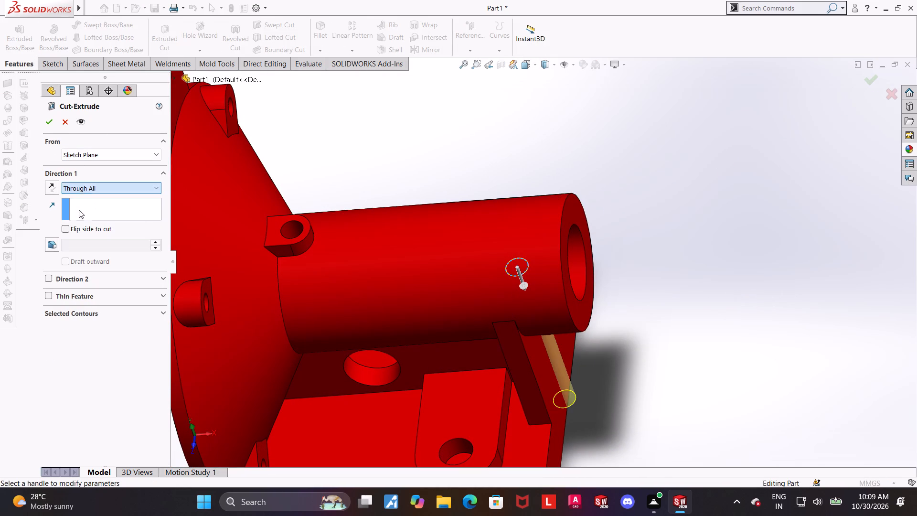
pyautogui.click(52, 189)
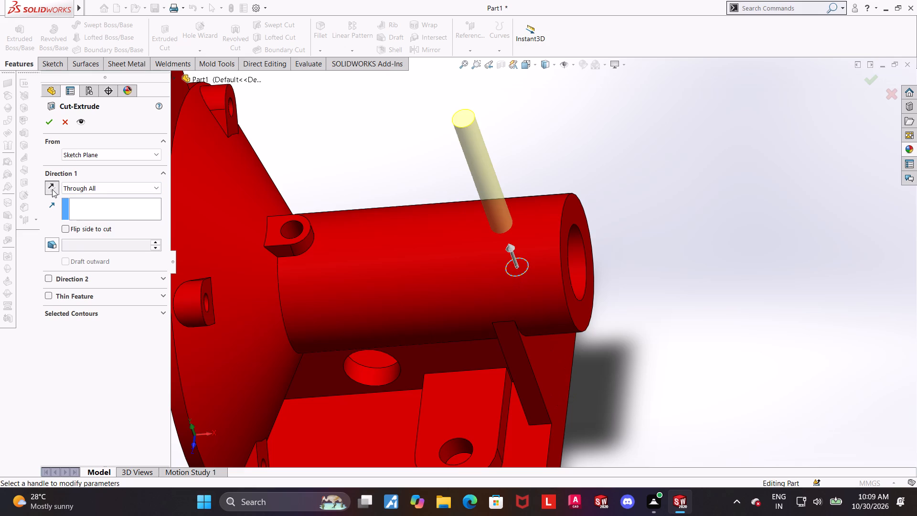
pyautogui.click(48, 126)
pyautogui.click(642, 277)
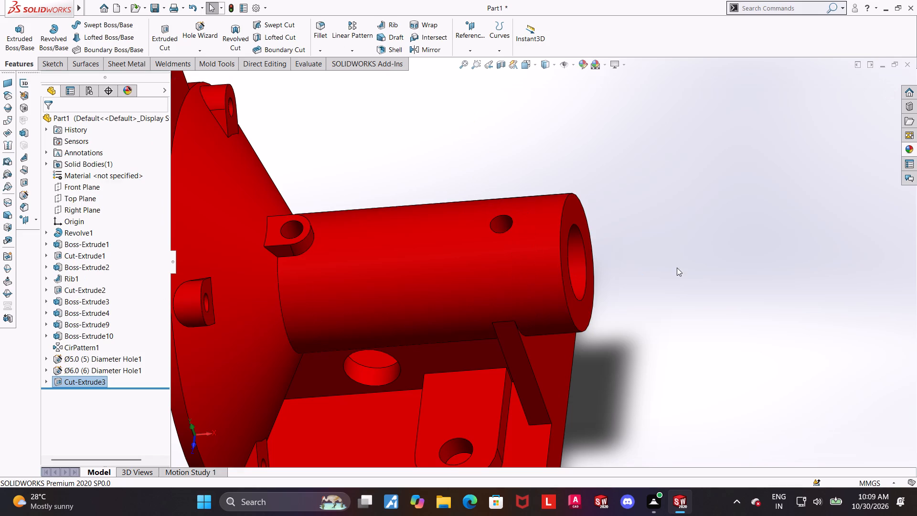
pyautogui.moveTo(674, 284); pyautogui.dragTo(692, 321, button='middle')
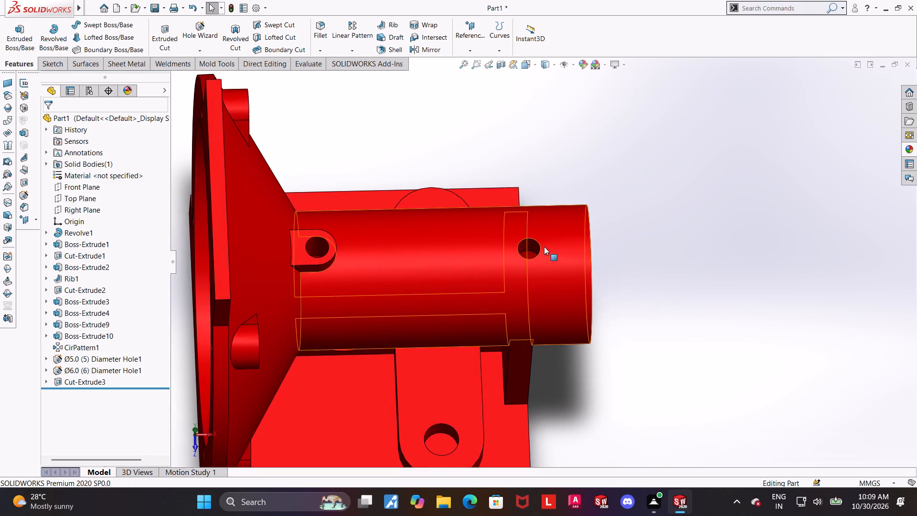
pyautogui.scroll(-2, 544, 247)
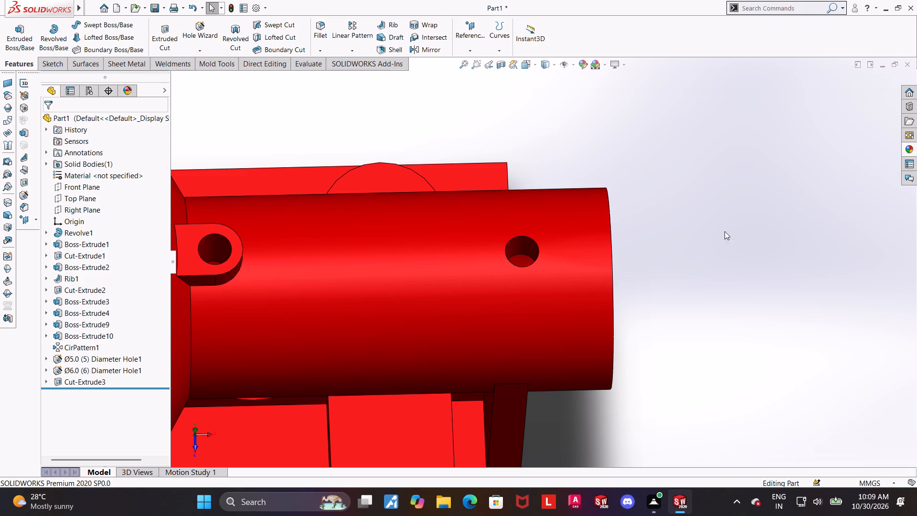
# Start a symmetric constant-size Fillet with a 5 mm radius.
pyautogui.moveTo(583, 260); pyautogui.dragTo(554, 294, button='middle')
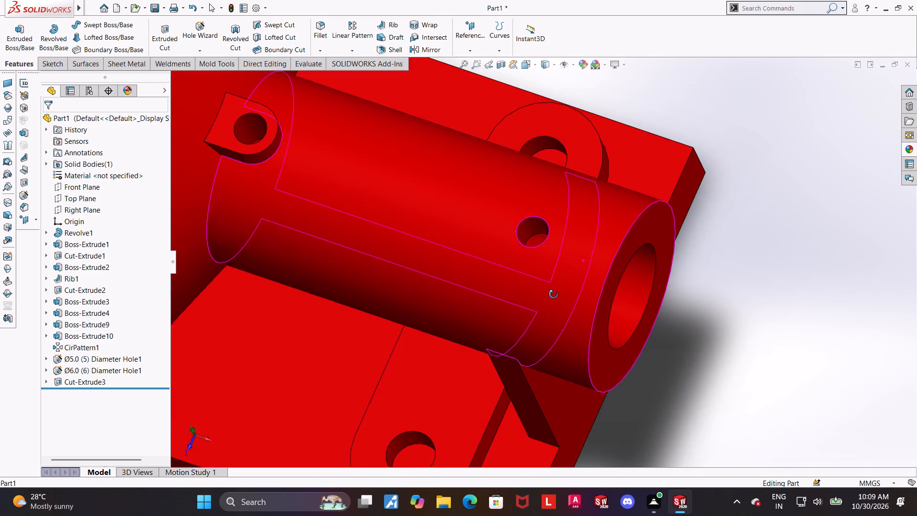
pyautogui.moveTo(554, 294); pyautogui.dragTo(554, 294, button='middle')
pyautogui.scroll(2, 552, 270)
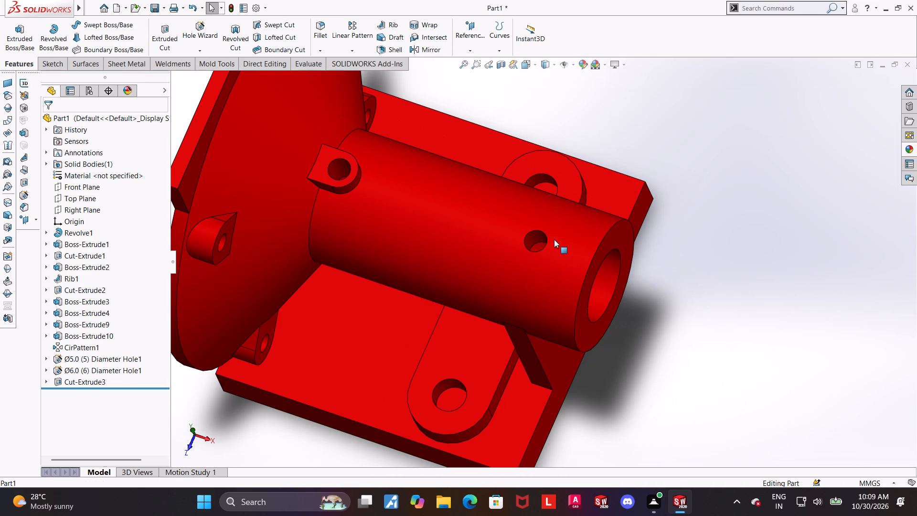
pyautogui.hotkey('ctrl', '7')
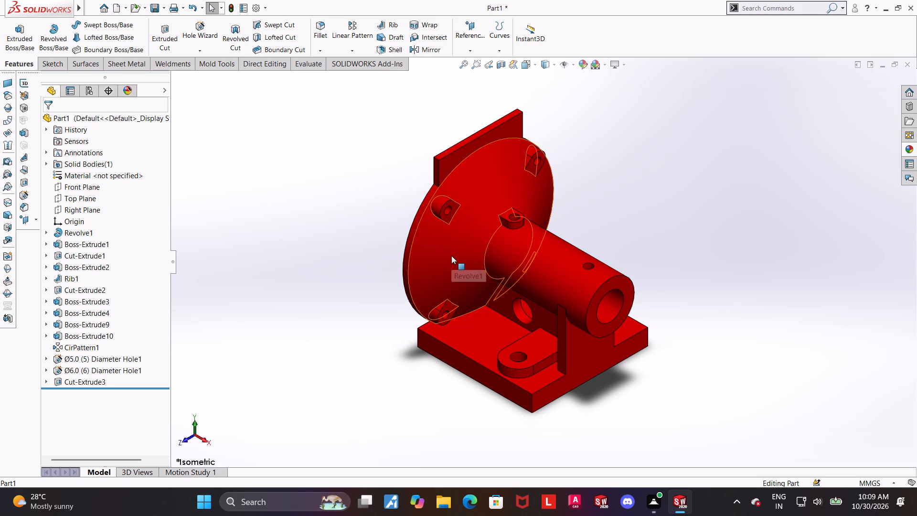
pyautogui.scroll(-1, 816, 303)
pyautogui.scroll(-1, 349, 247)
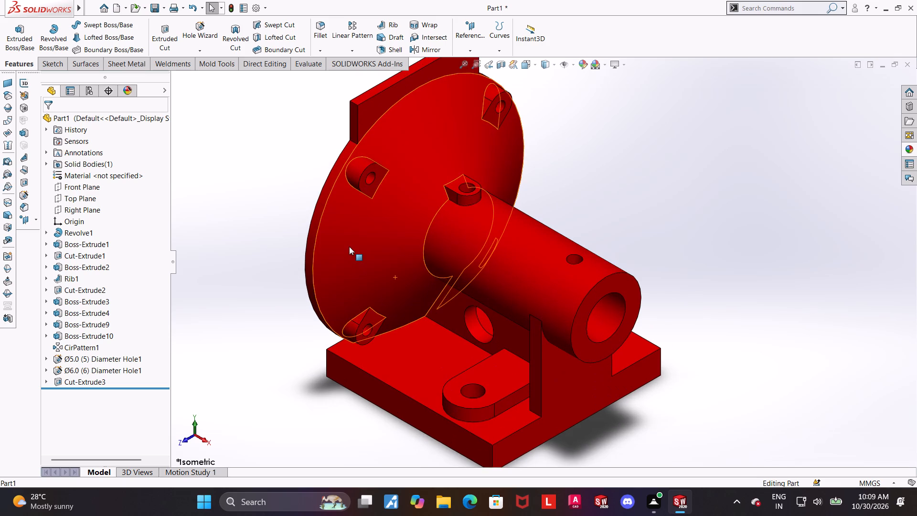
pyautogui.scroll(2, 349, 247)
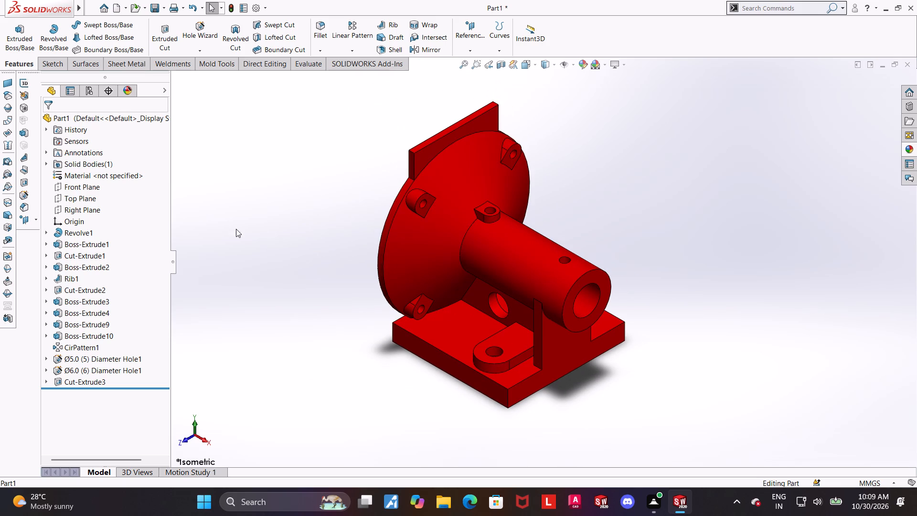
pyautogui.click(325, 37)
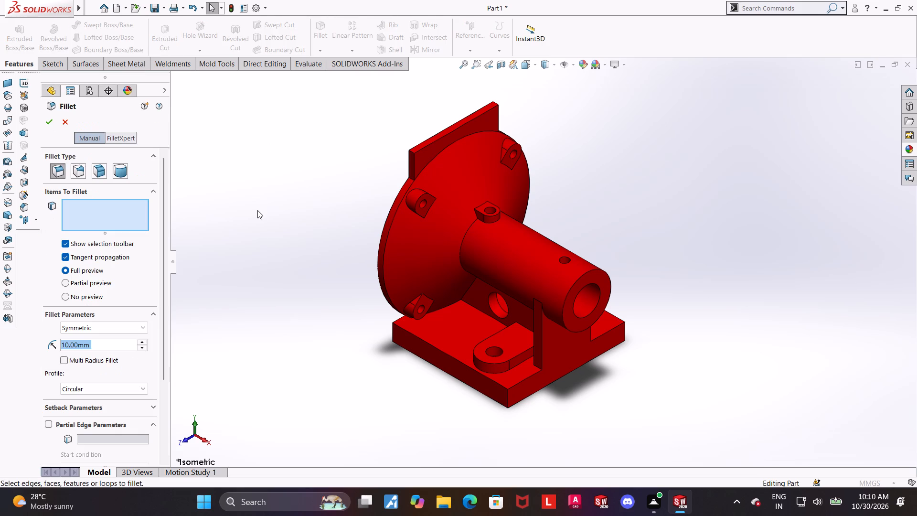
pyautogui.press('5')
pyautogui.press('Return')
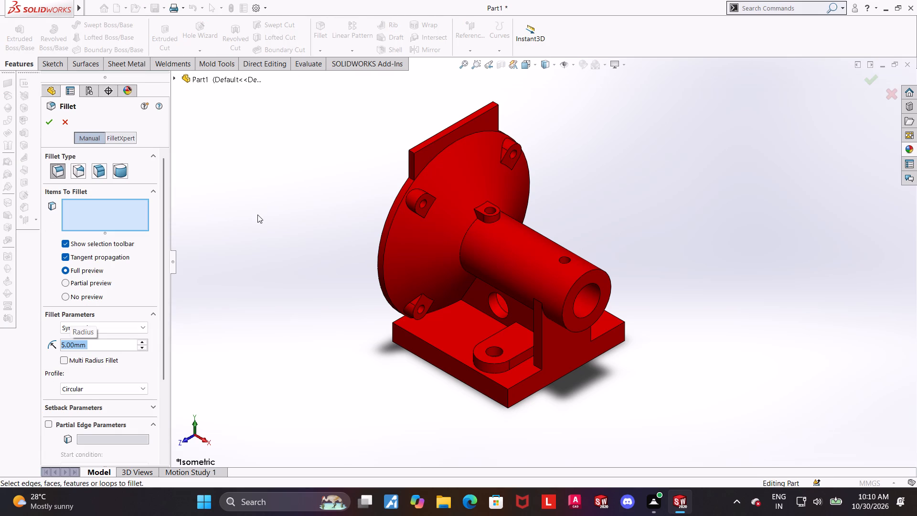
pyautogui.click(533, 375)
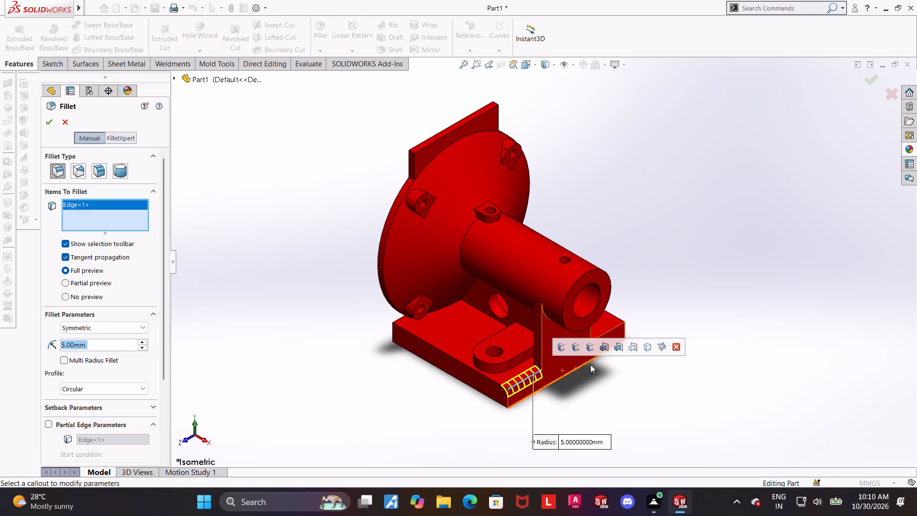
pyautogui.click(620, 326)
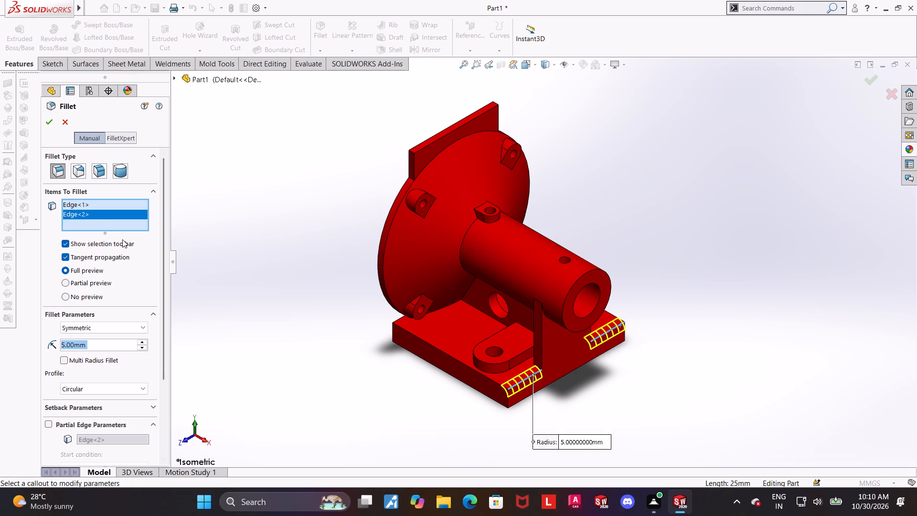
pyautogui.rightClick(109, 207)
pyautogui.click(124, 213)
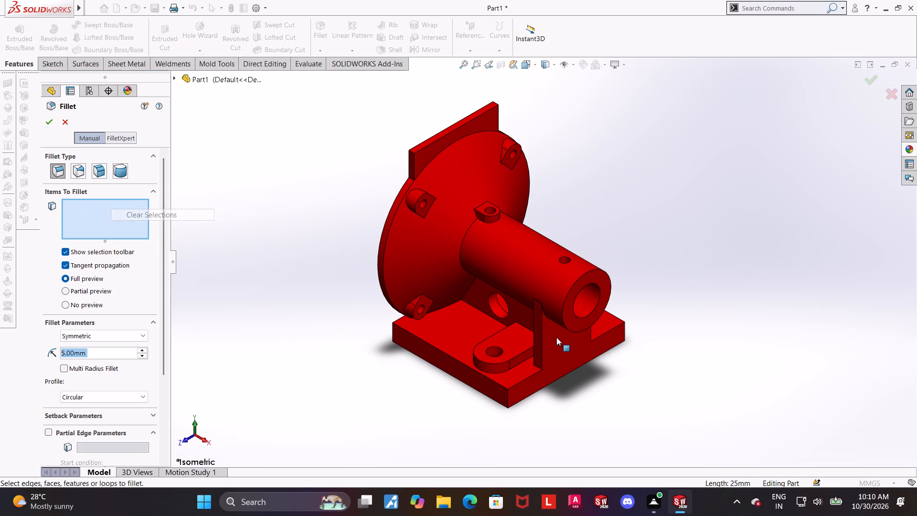
# Apply the 5 mm fillet to the four vertical corner edges of the base plate.
pyautogui.click(507, 400)
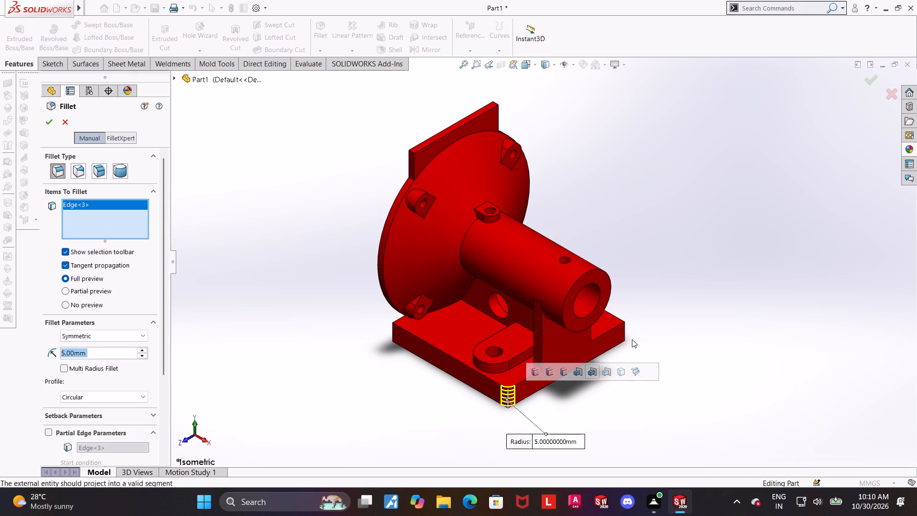
pyautogui.click(624, 332)
pyautogui.moveTo(362, 390); pyautogui.dragTo(437, 370, button='middle')
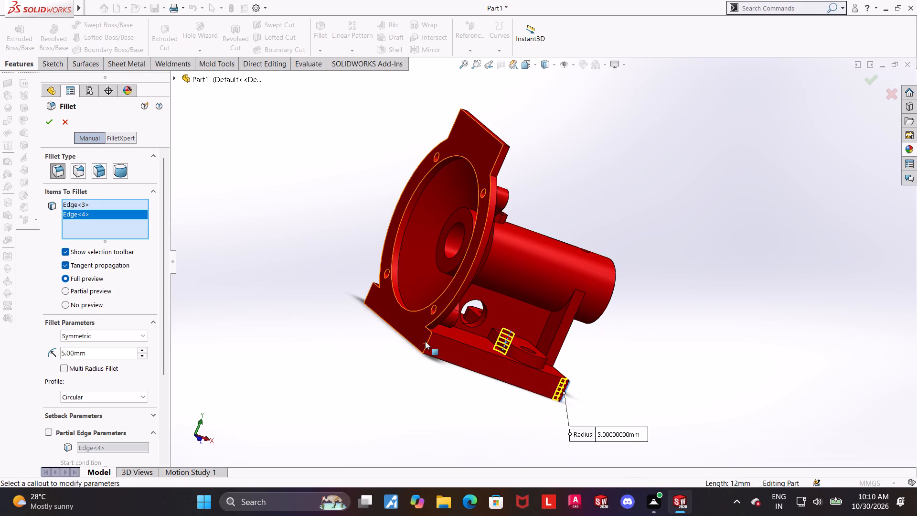
pyautogui.click(428, 342)
pyautogui.moveTo(426, 347); pyautogui.dragTo(533, 453, button='middle')
pyautogui.moveTo(483, 368); pyautogui.dragTo(476, 453, button='middle')
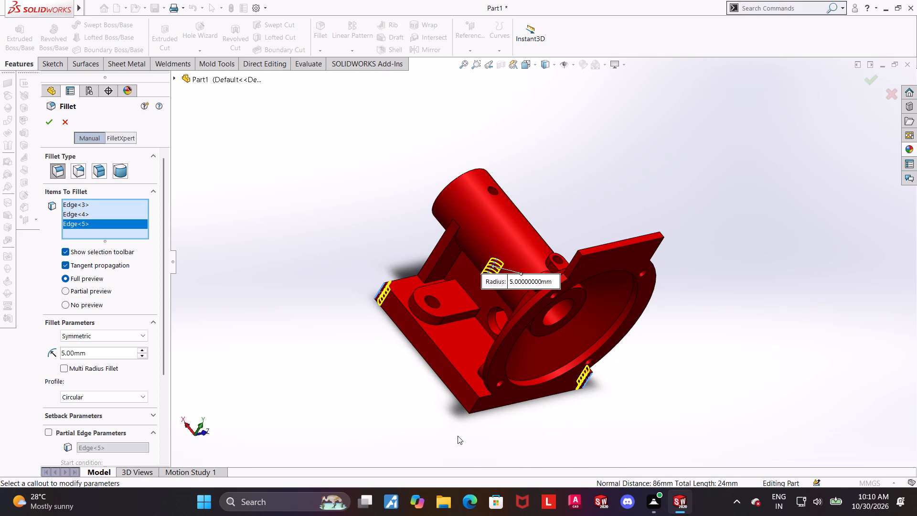
pyautogui.click(474, 405)
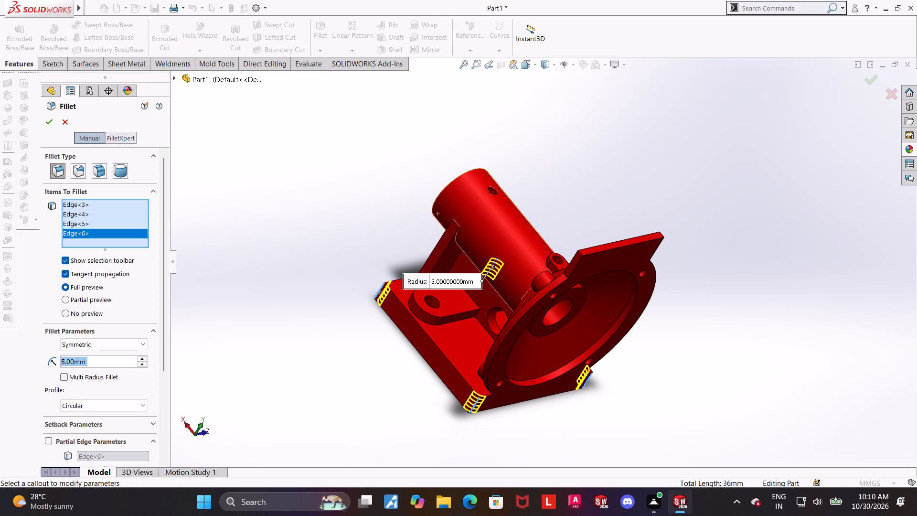
pyautogui.click(46, 125)
pyautogui.click(713, 377)
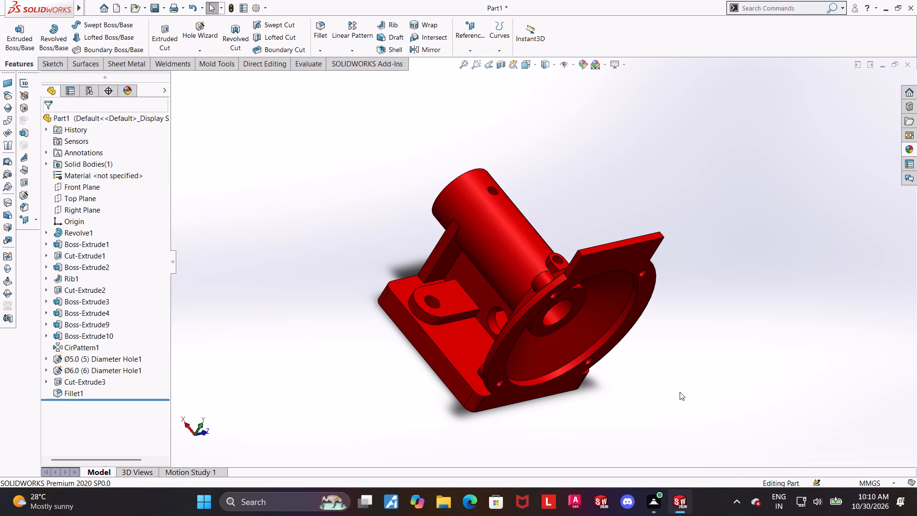
# Examine the rounded base plate corners and the rest of the bracket from several sides.
pyautogui.moveTo(650, 393); pyautogui.dragTo(650, 320, button='middle')
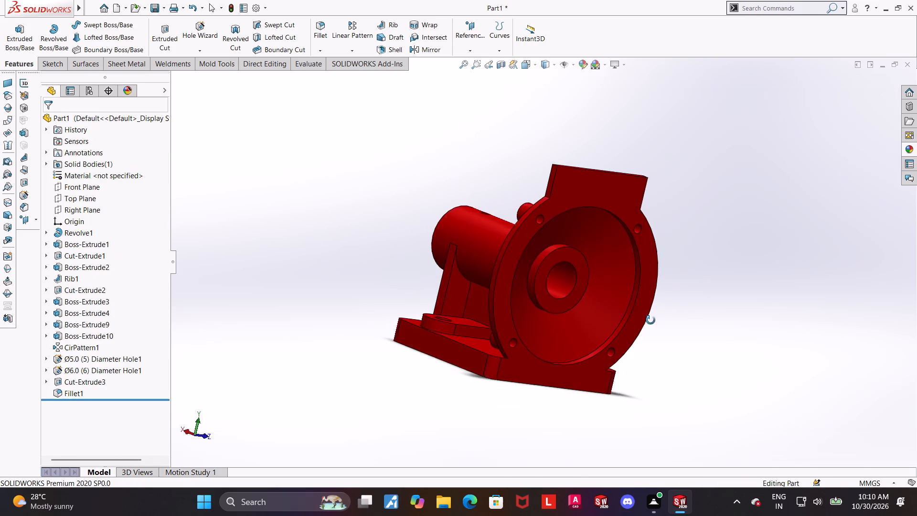
pyautogui.moveTo(650, 320); pyautogui.dragTo(538, 348, button='middle')
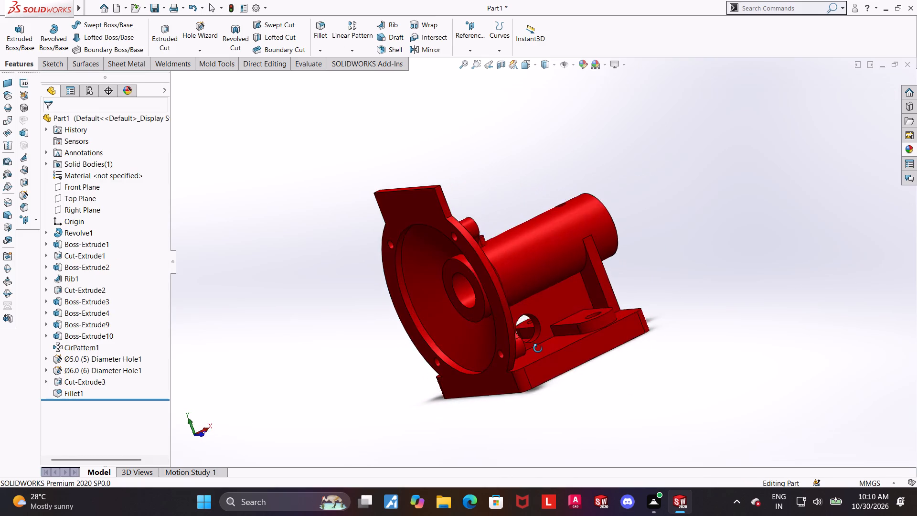
pyautogui.moveTo(538, 348); pyautogui.dragTo(550, 354, button='middle')
pyautogui.scroll(1, 563, 341)
pyautogui.moveTo(550, 339); pyautogui.dragTo(327, 387, button='middle')
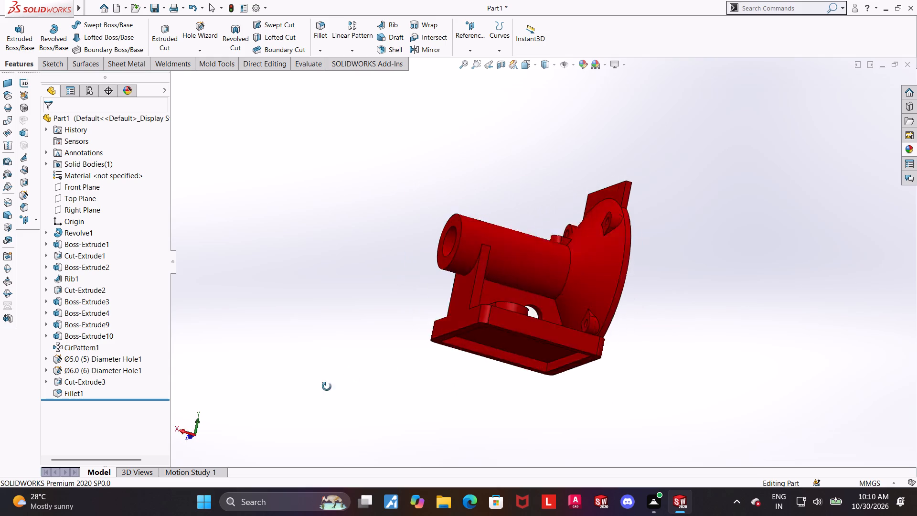
pyautogui.moveTo(327, 387); pyautogui.dragTo(470, 494, button='middle')
pyautogui.moveTo(557, 305); pyautogui.dragTo(591, 360, button='middle')
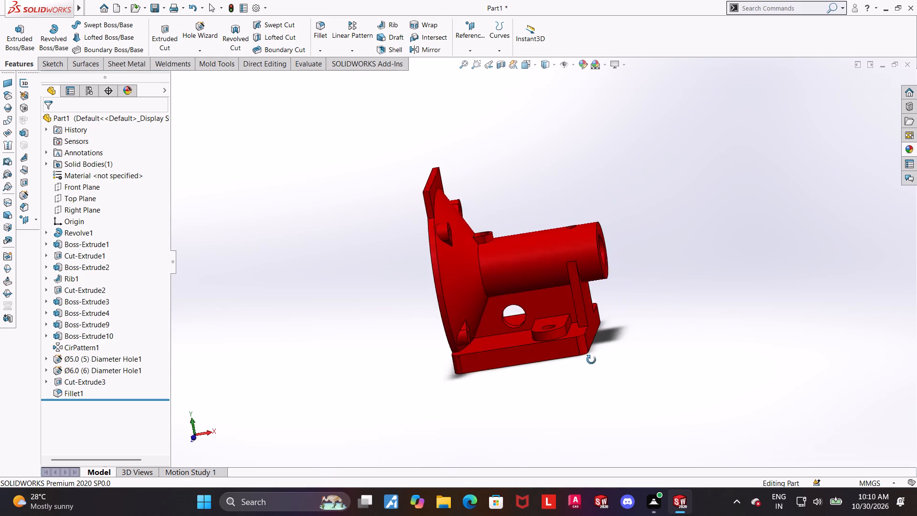
pyautogui.moveTo(591, 360); pyautogui.dragTo(602, 369, button='middle')
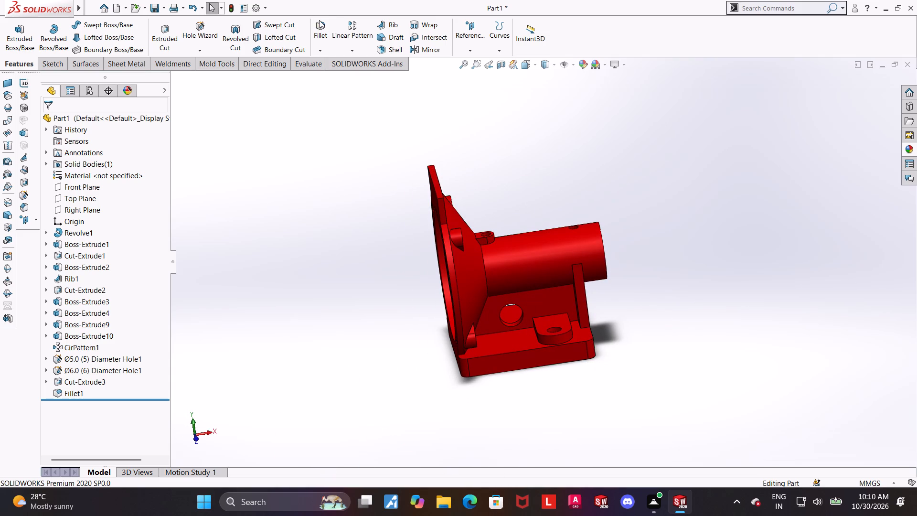
# Start a 2 mm Fillet and select the base plate's top outer edges along both long sides.
pyautogui.click(319, 20)
pyautogui.press('2')
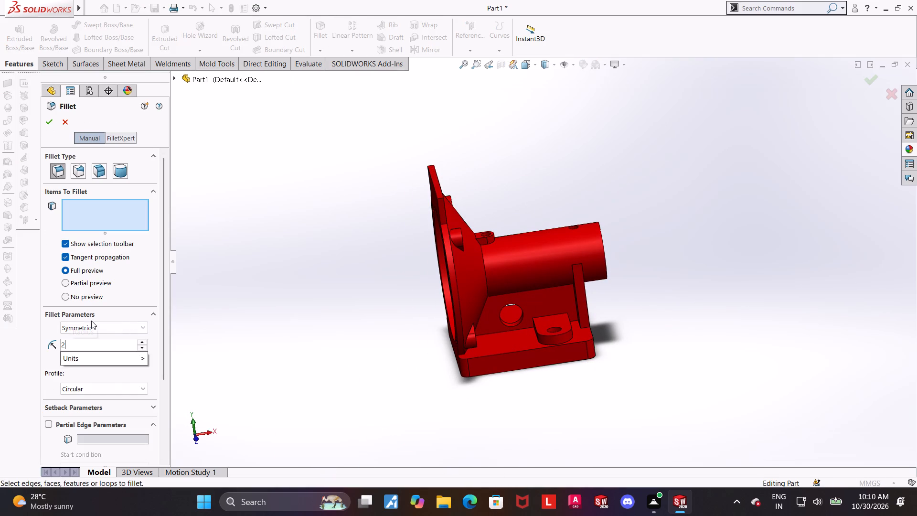
pyautogui.press('Return')
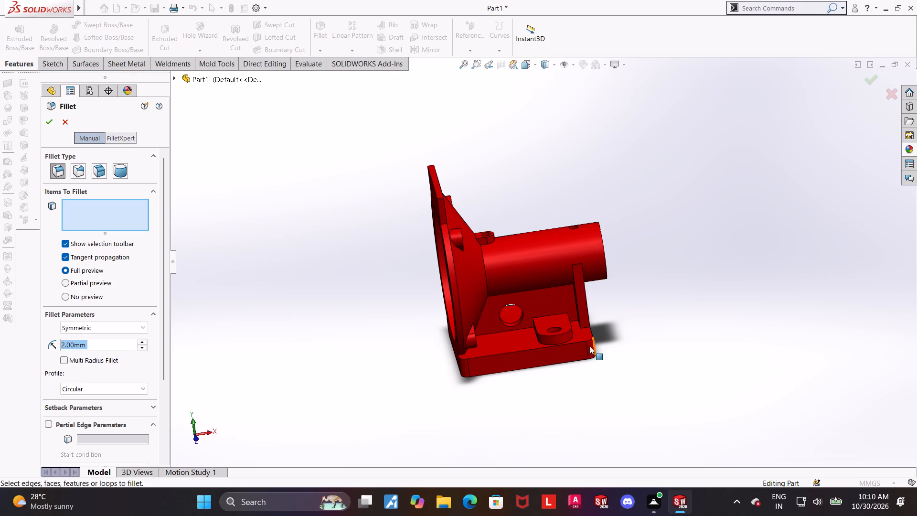
pyautogui.click(587, 342)
pyautogui.moveTo(619, 318); pyautogui.dragTo(460, 369, button='middle')
pyautogui.moveTo(778, 253); pyautogui.dragTo(598, 346, button='middle')
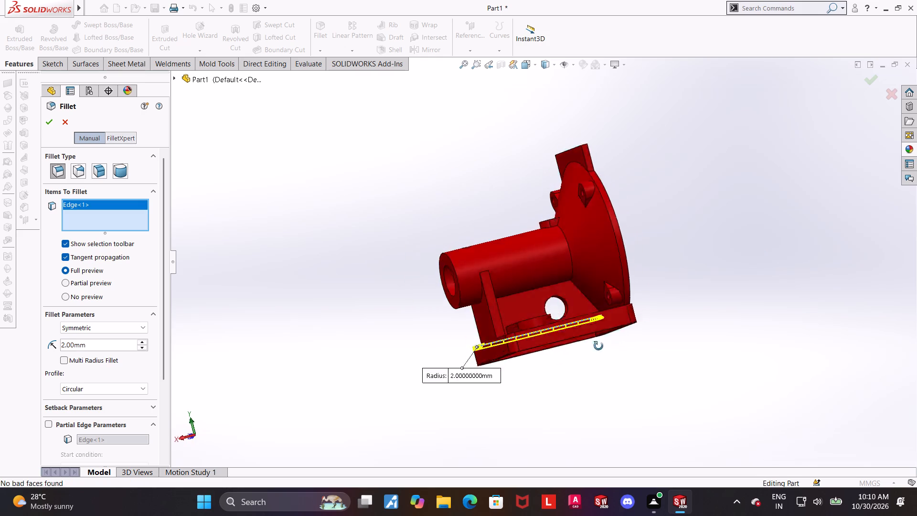
pyautogui.moveTo(598, 346); pyautogui.dragTo(597, 407, button='middle')
pyautogui.click(568, 344)
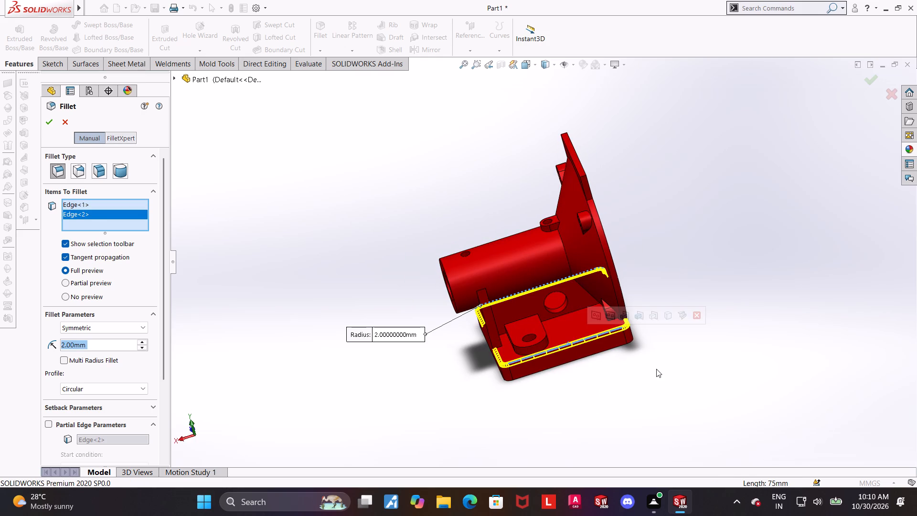
# Add the edge where the upright web meets the base plate's top face to the 2 mm fillet.
pyautogui.moveTo(657, 369); pyautogui.dragTo(820, 404, button='middle')
pyautogui.scroll(-2, 489, 311)
pyautogui.moveTo(678, 315); pyautogui.dragTo(633, 342, button='middle')
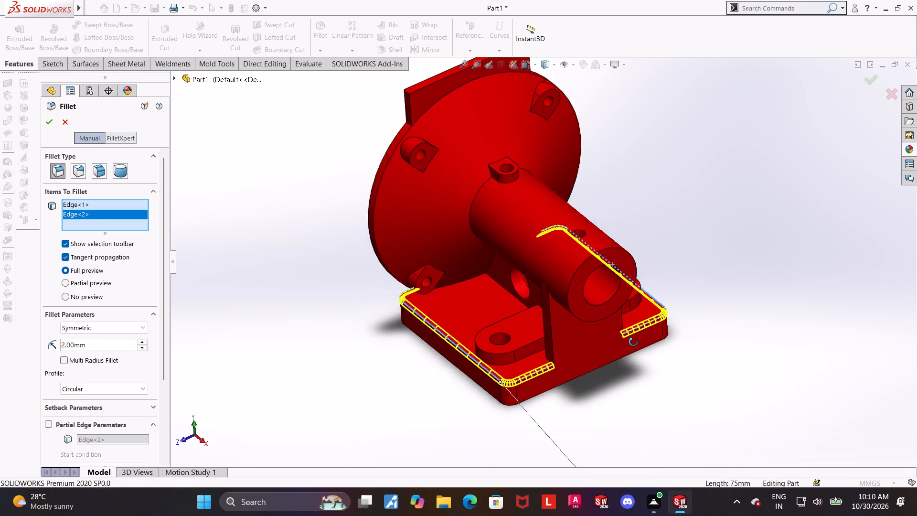
pyautogui.moveTo(633, 342); pyautogui.dragTo(633, 346, button='middle')
pyautogui.scroll(-2, 696, 280)
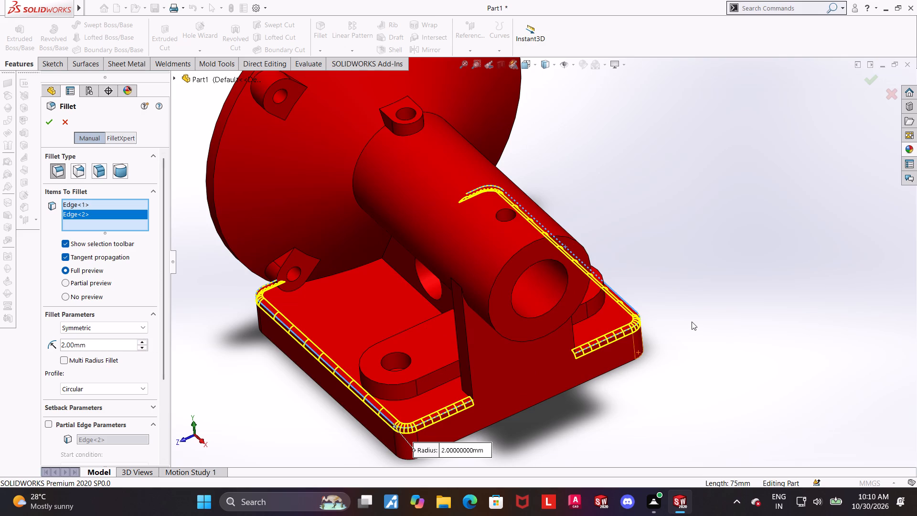
pyautogui.scroll(2, 692, 321)
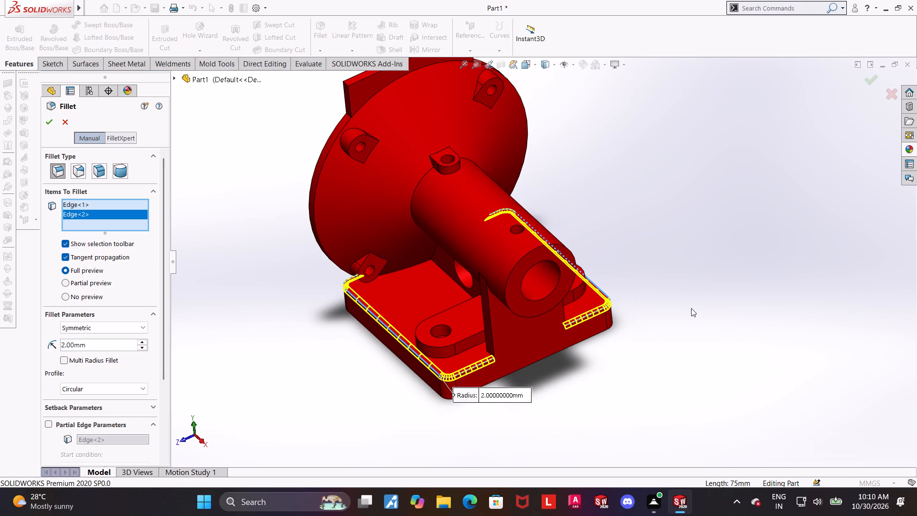
pyautogui.moveTo(680, 299); pyautogui.dragTo(577, 426, button='middle')
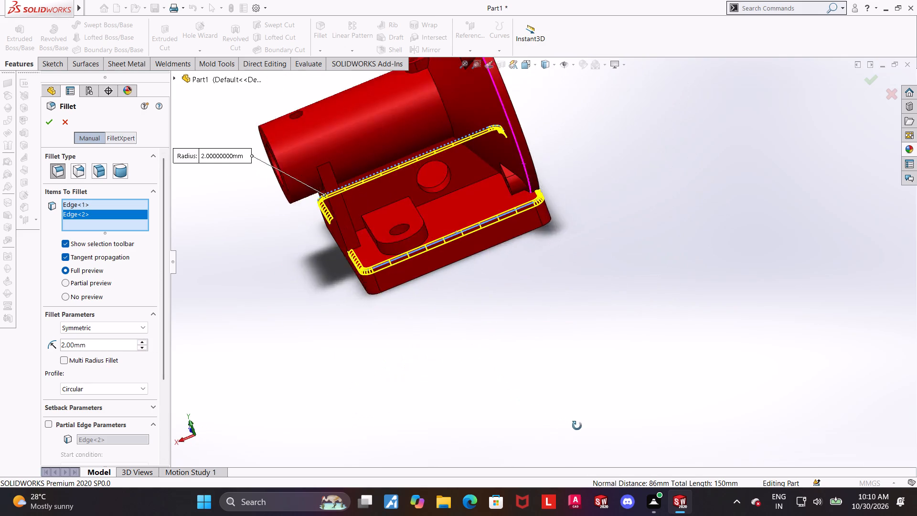
pyautogui.moveTo(577, 426); pyautogui.dragTo(582, 418, button='middle')
pyautogui.scroll(-1, 580, 422)
pyautogui.scroll(2, 448, 147)
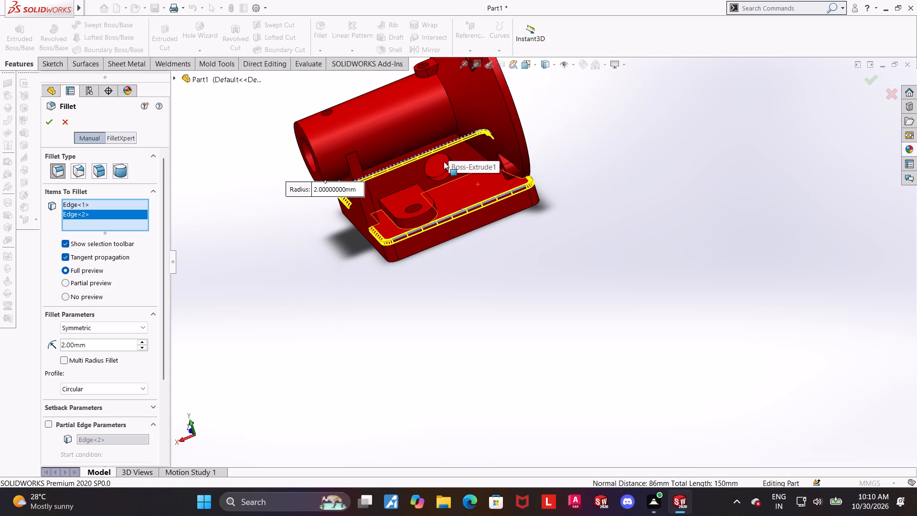
pyautogui.scroll(-4, 454, 146)
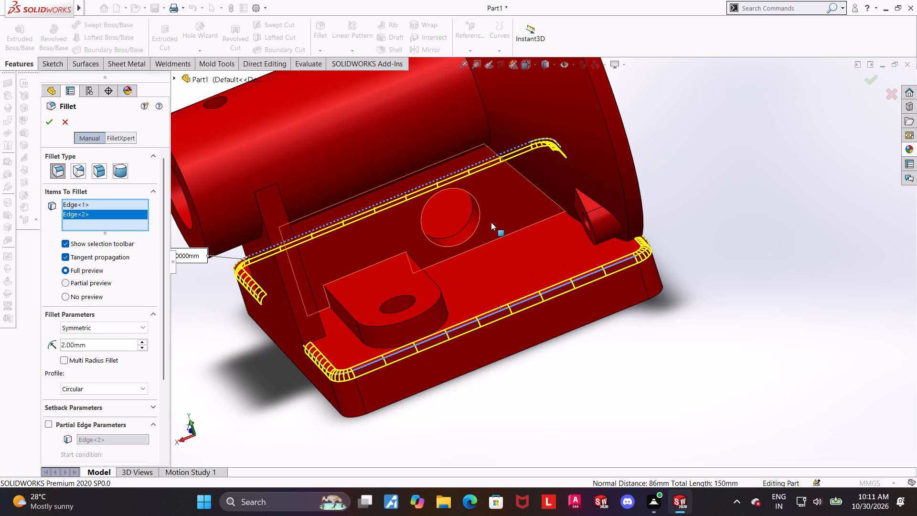
pyautogui.click(504, 236)
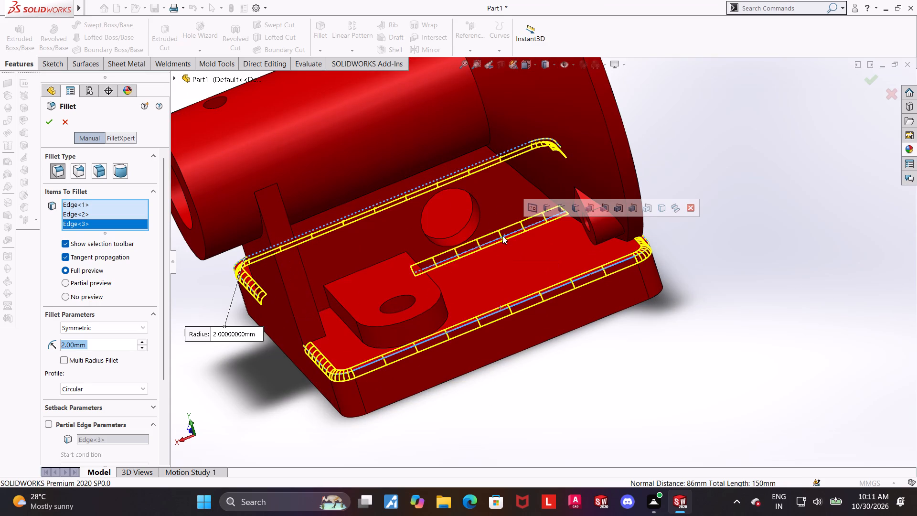
# Add the edge where the large flange meets the base plate's top face to the 2 mm fillet.
pyautogui.moveTo(722, 271); pyautogui.dragTo(757, 230, button='middle')
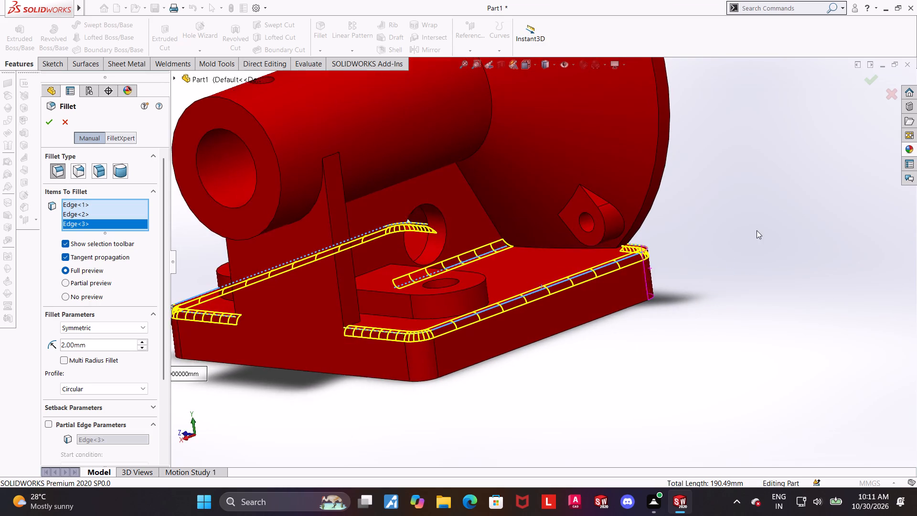
pyautogui.moveTo(757, 230); pyautogui.dragTo(756, 232, button='middle')
pyautogui.scroll(1, 757, 230)
pyautogui.scroll(-3, 672, 220)
pyautogui.moveTo(670, 219); pyautogui.dragTo(678, 211, button='middle')
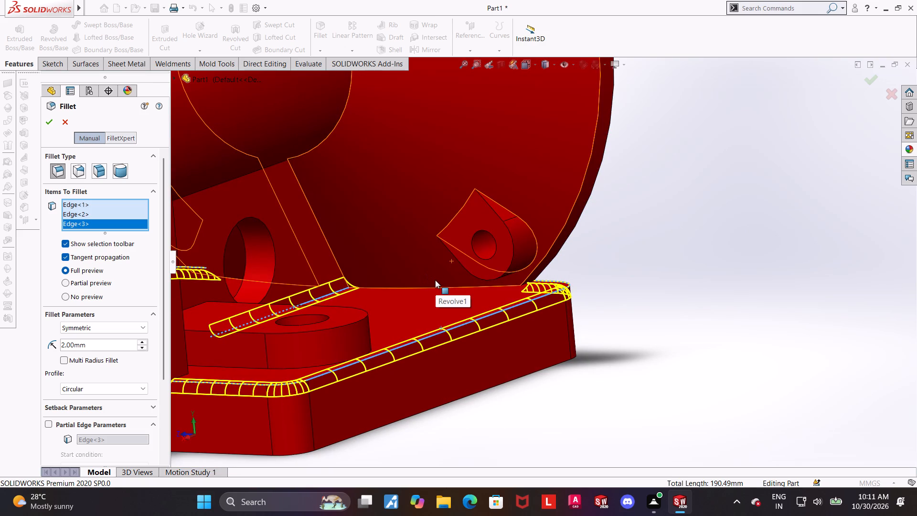
pyautogui.click(422, 287)
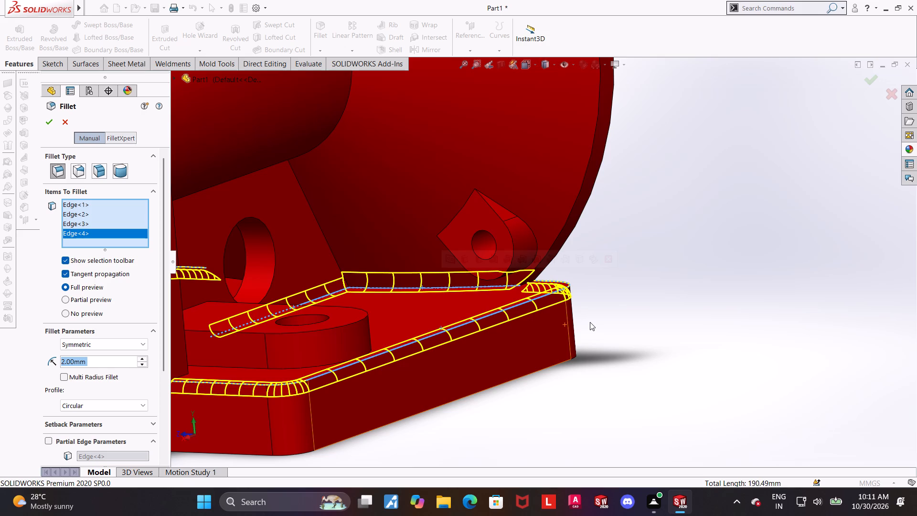
# Add the web-to-base and flange-to-base junction edges on the bracket's opposite side to the 2 mm fillet.
pyautogui.moveTo(419, 322); pyautogui.dragTo(379, 318, button='middle')
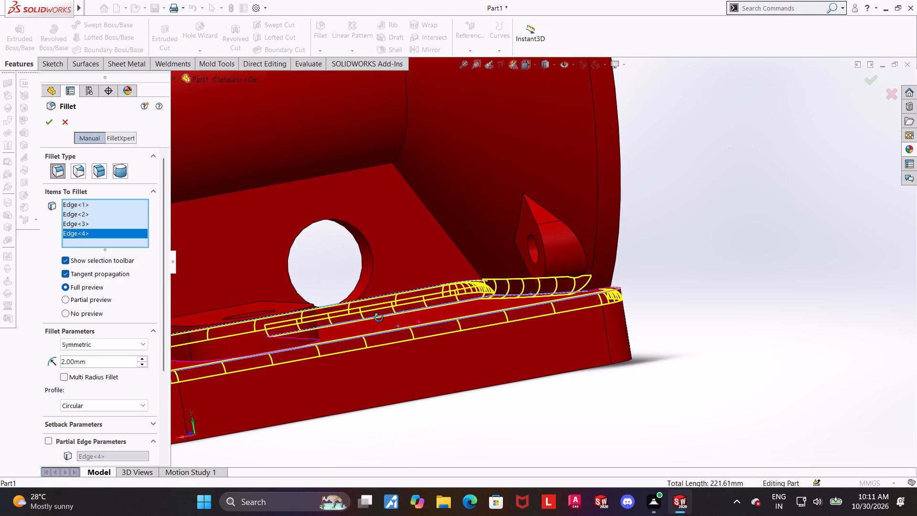
pyautogui.moveTo(379, 318); pyautogui.dragTo(408, 337, button='middle')
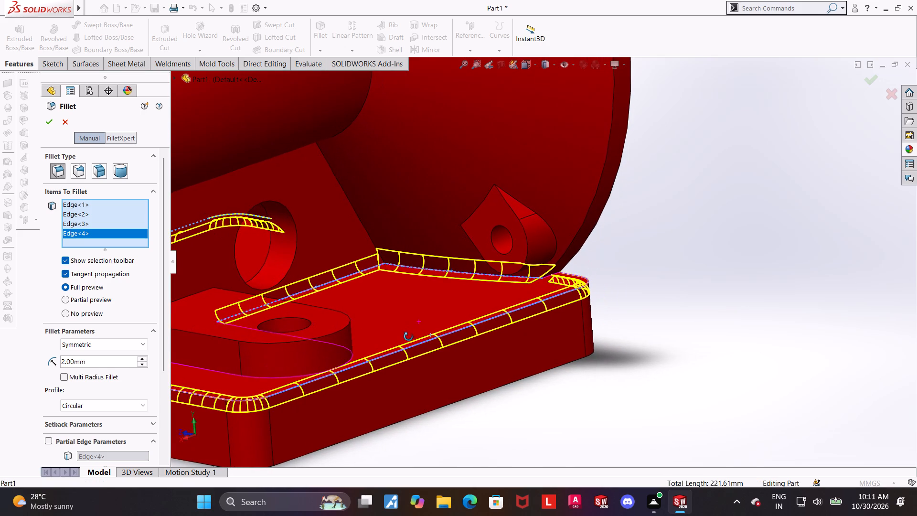
pyautogui.moveTo(408, 337); pyautogui.dragTo(482, 330, button='middle')
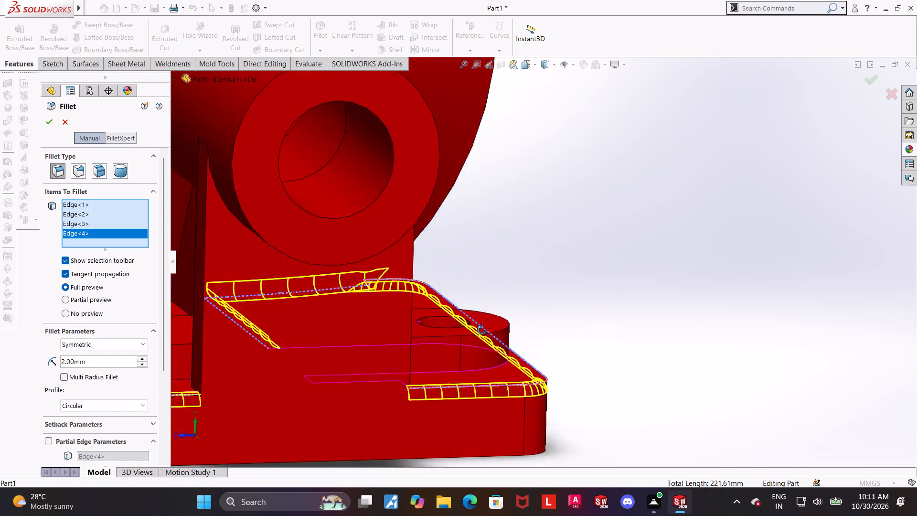
pyautogui.moveTo(482, 330); pyautogui.dragTo(518, 349, button='middle')
pyautogui.click(288, 348)
pyautogui.scroll(2, 285, 348)
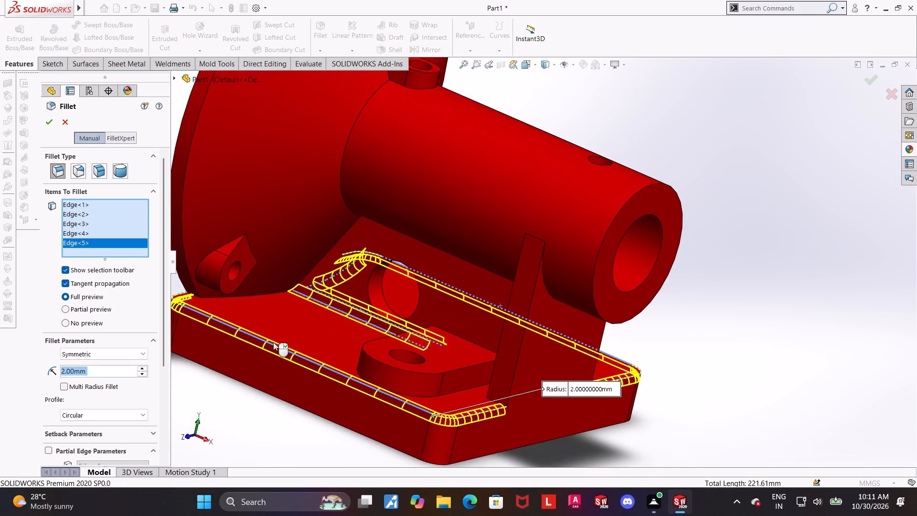
pyautogui.moveTo(260, 346); pyautogui.dragTo(233, 331, button='middle')
pyautogui.click(291, 309)
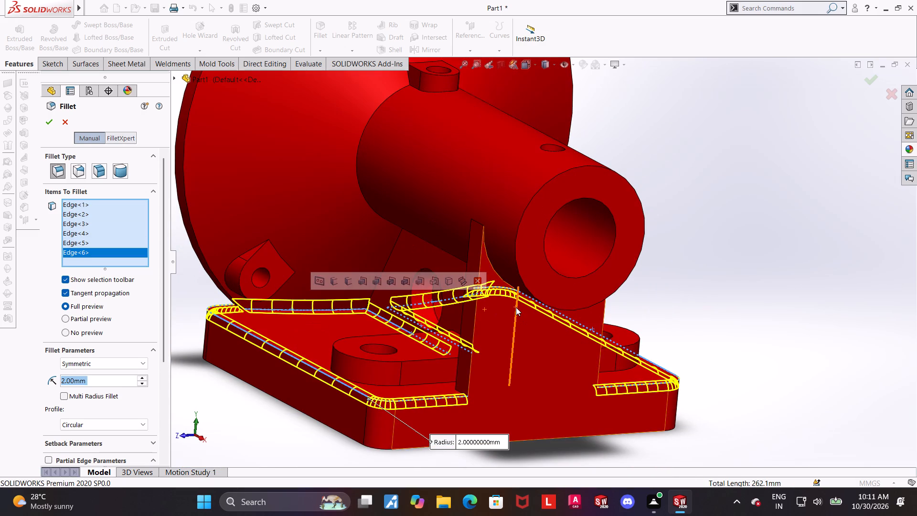
# Add the outer circular edge at the cylinder's free end to the 2 mm fillet.
pyautogui.scroll(3, 679, 293)
pyautogui.moveTo(708, 249); pyautogui.dragTo(723, 295, button='middle')
pyautogui.click(608, 237)
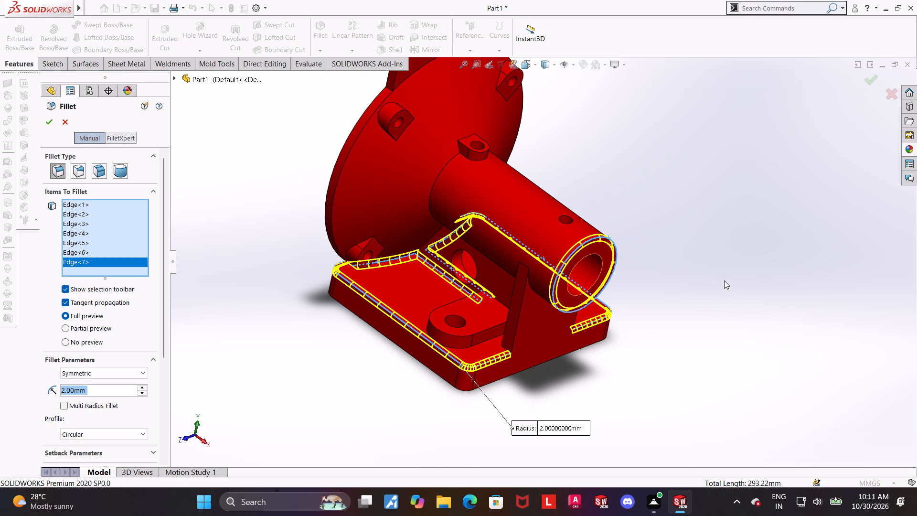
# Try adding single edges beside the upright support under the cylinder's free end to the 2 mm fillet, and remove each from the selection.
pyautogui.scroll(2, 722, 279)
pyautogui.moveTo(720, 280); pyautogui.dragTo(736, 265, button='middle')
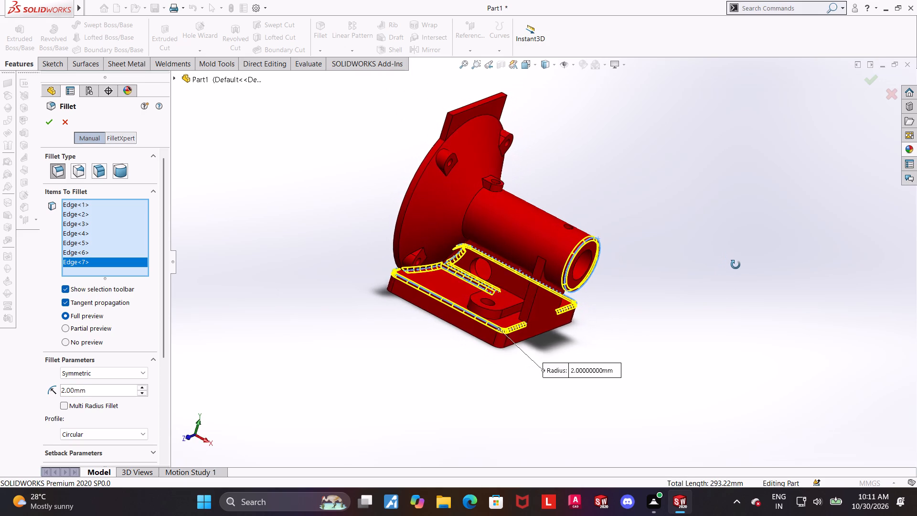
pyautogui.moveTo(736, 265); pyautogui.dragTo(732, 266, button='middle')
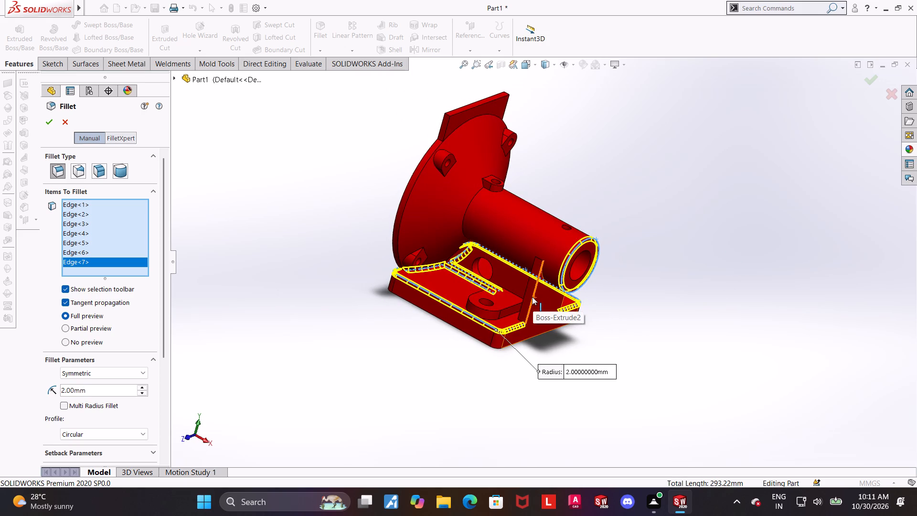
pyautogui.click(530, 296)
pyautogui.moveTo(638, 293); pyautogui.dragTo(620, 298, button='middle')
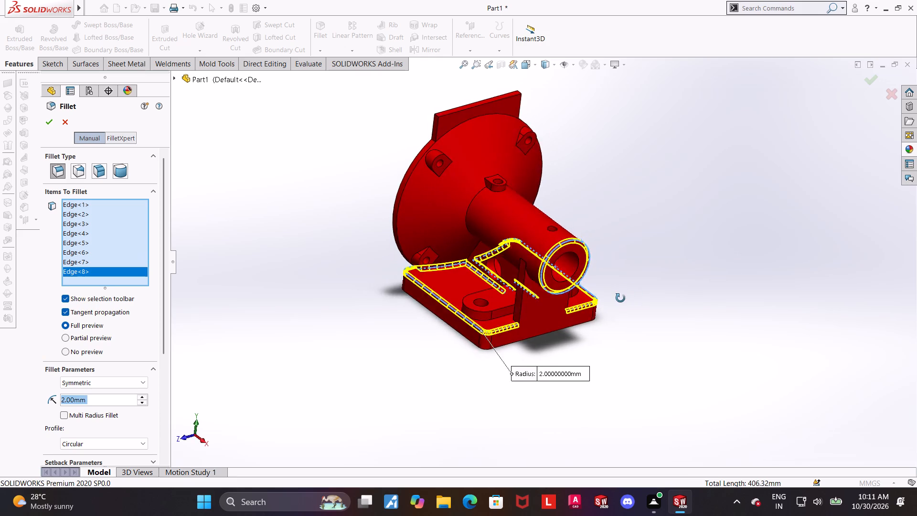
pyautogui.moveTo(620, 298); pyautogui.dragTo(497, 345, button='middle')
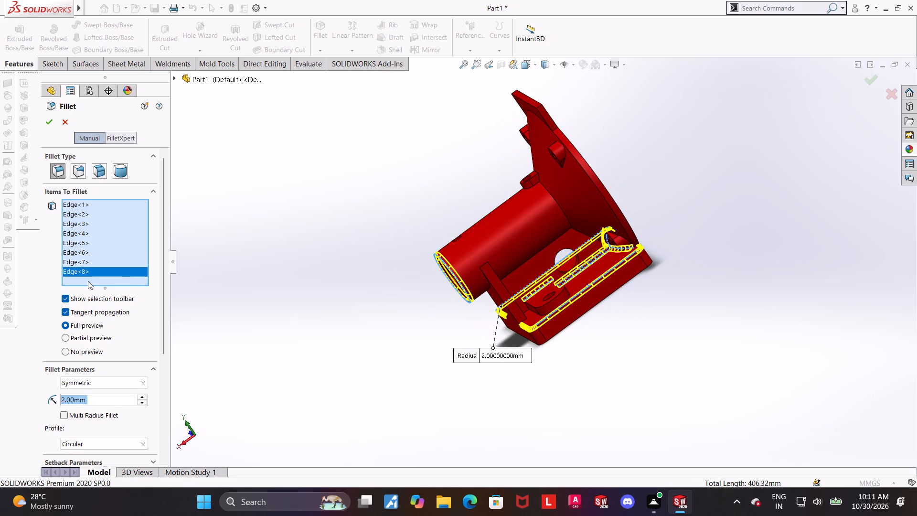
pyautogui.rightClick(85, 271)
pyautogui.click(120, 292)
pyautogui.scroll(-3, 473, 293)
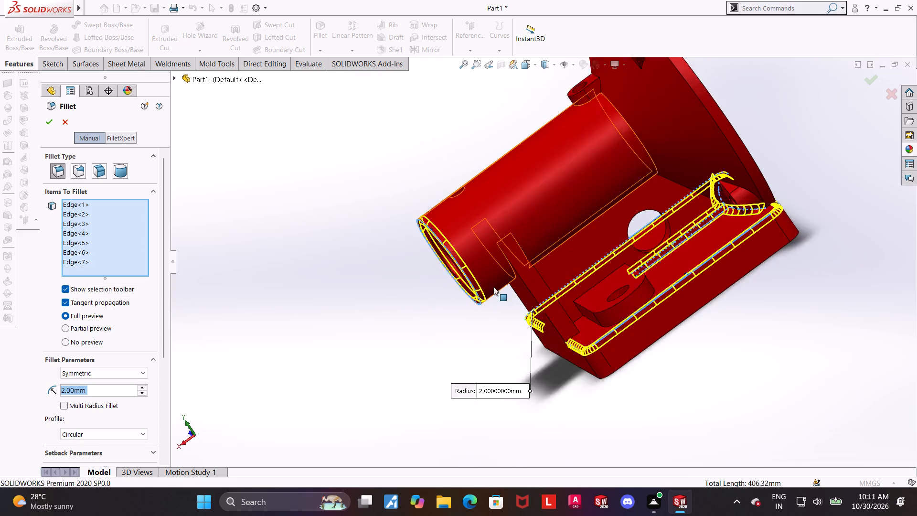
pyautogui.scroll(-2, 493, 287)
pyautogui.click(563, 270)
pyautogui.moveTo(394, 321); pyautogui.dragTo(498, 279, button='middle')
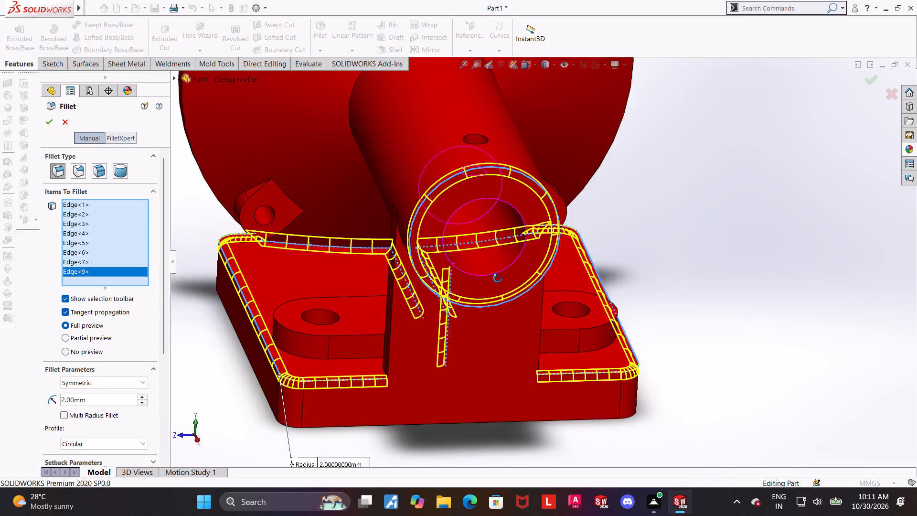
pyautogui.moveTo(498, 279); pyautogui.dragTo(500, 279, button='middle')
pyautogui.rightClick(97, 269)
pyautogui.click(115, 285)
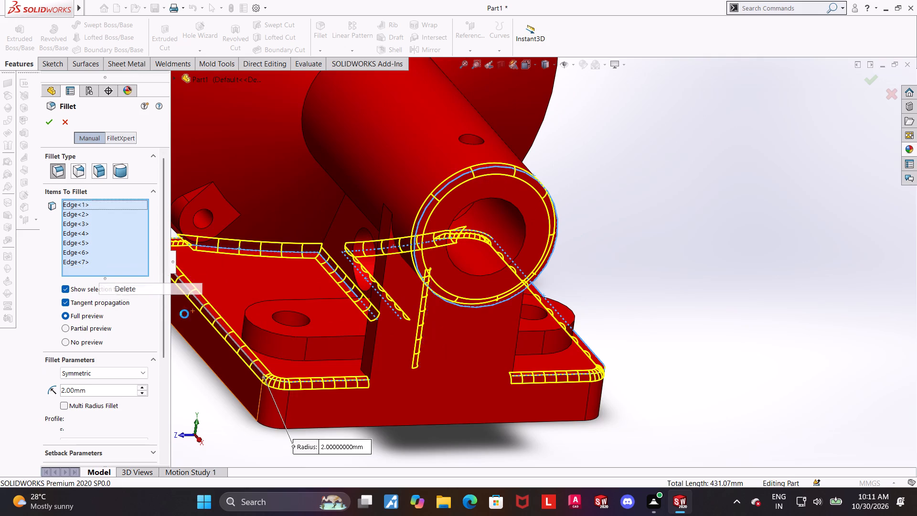
# Add both narrow side faces of the upright support under the cylinder's free end to the 2 mm fillet.
pyautogui.scroll(1, 603, 340)
pyautogui.moveTo(609, 336); pyautogui.dragTo(693, 337, button='middle')
pyautogui.click(480, 325)
pyautogui.moveTo(701, 343); pyautogui.dragTo(658, 341, button='middle')
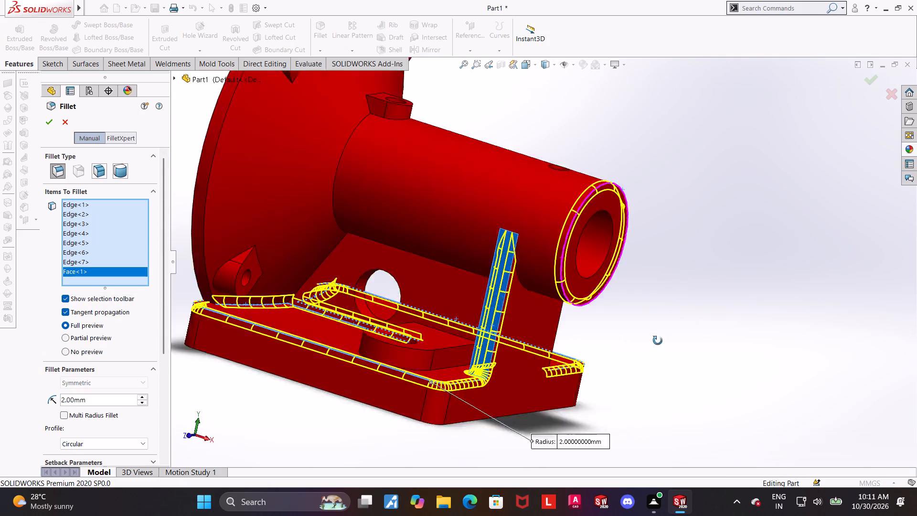
pyautogui.moveTo(658, 341); pyautogui.dragTo(506, 365, button='middle')
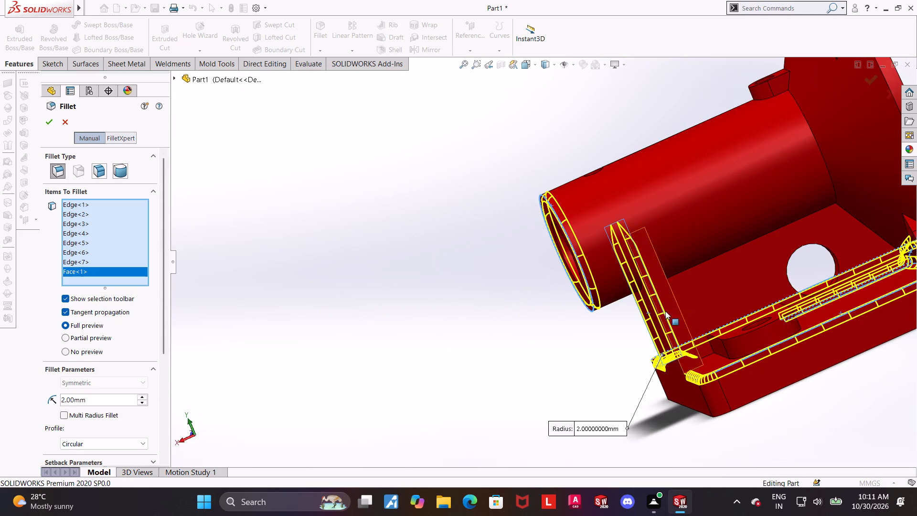
pyautogui.moveTo(655, 333); pyautogui.dragTo(716, 313, button='middle')
pyautogui.moveTo(714, 308); pyautogui.dragTo(679, 307, button='middle')
pyautogui.scroll(1, 679, 307)
pyautogui.scroll(-4, 604, 300)
pyautogui.click(486, 257)
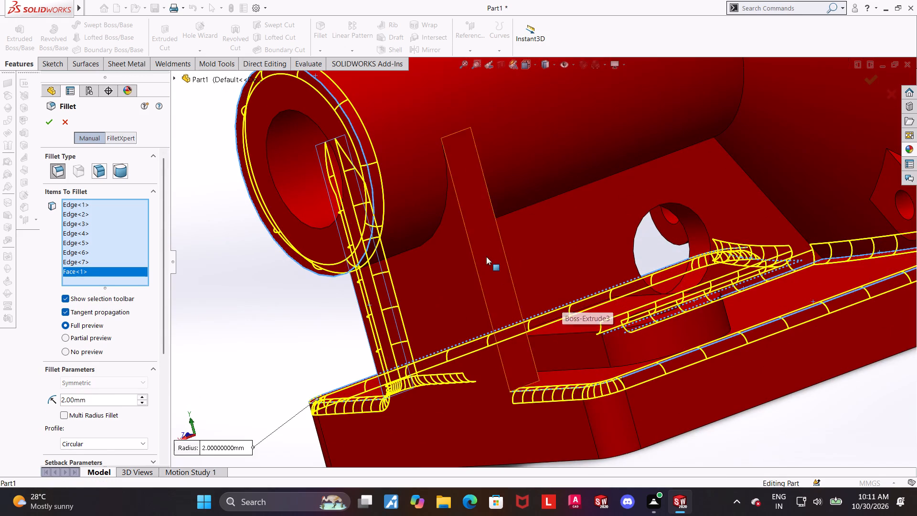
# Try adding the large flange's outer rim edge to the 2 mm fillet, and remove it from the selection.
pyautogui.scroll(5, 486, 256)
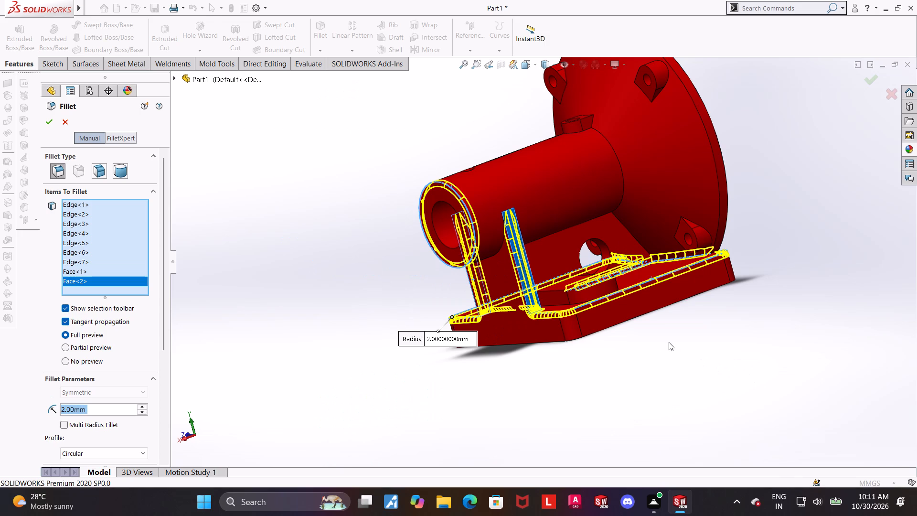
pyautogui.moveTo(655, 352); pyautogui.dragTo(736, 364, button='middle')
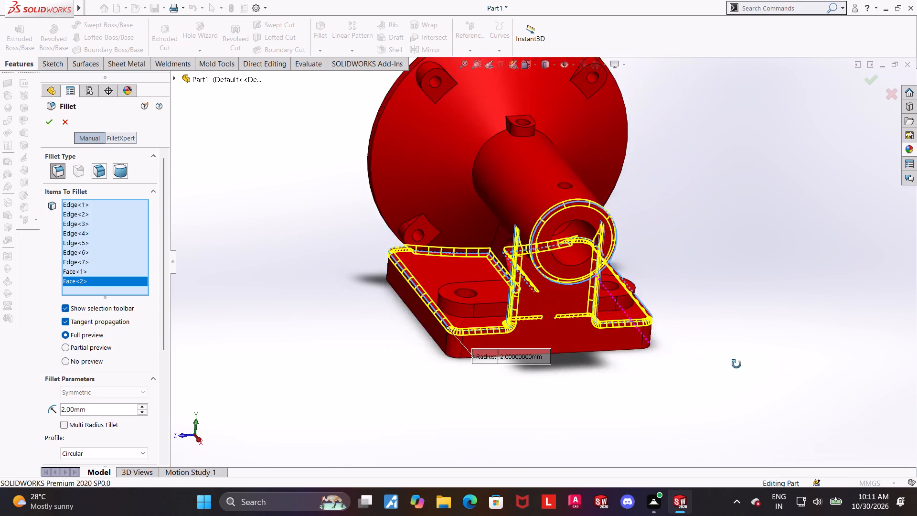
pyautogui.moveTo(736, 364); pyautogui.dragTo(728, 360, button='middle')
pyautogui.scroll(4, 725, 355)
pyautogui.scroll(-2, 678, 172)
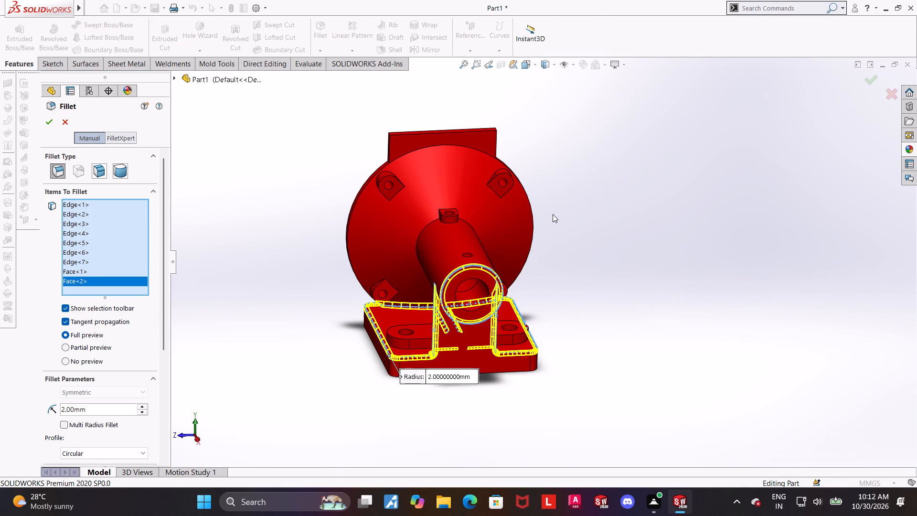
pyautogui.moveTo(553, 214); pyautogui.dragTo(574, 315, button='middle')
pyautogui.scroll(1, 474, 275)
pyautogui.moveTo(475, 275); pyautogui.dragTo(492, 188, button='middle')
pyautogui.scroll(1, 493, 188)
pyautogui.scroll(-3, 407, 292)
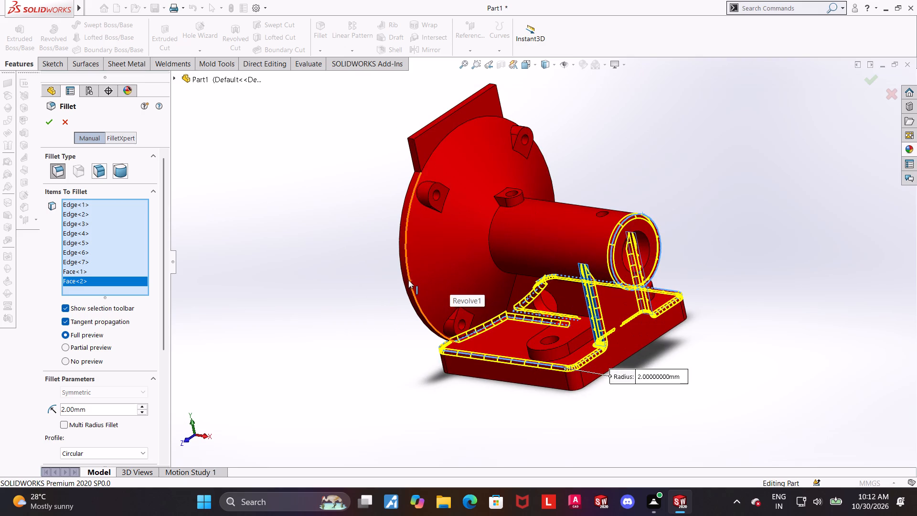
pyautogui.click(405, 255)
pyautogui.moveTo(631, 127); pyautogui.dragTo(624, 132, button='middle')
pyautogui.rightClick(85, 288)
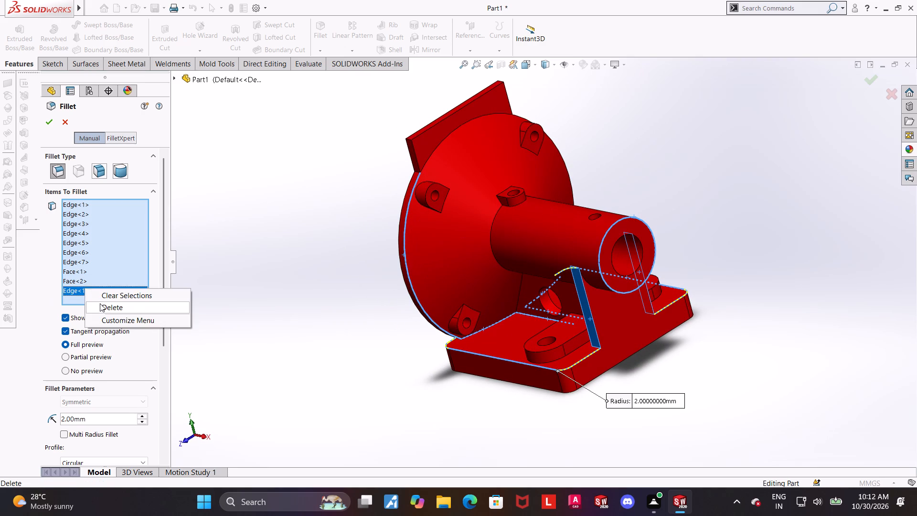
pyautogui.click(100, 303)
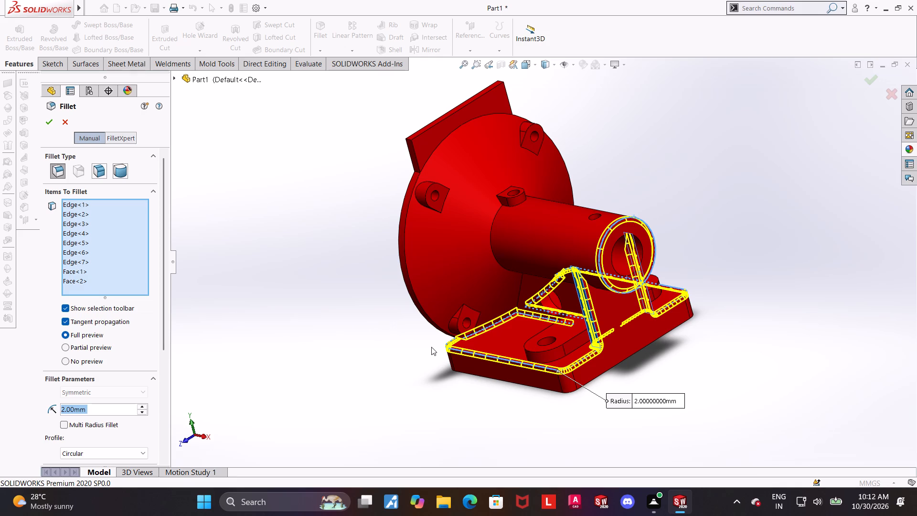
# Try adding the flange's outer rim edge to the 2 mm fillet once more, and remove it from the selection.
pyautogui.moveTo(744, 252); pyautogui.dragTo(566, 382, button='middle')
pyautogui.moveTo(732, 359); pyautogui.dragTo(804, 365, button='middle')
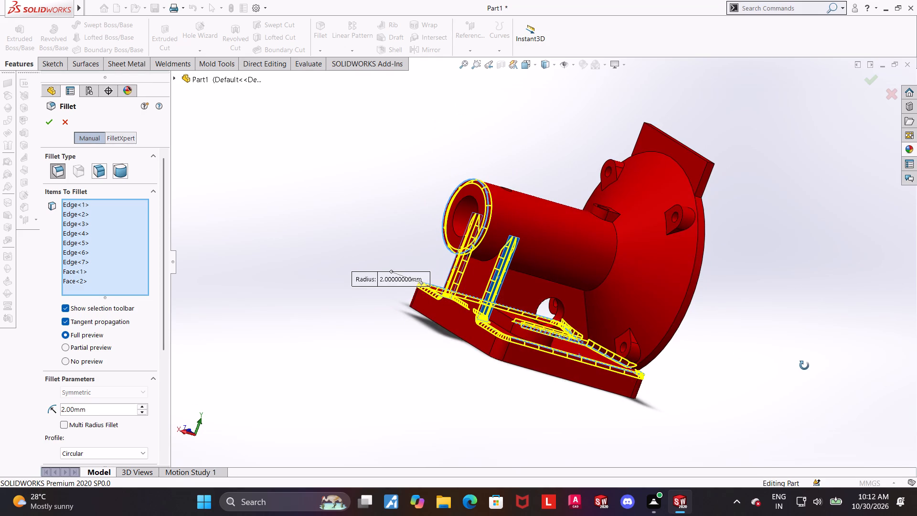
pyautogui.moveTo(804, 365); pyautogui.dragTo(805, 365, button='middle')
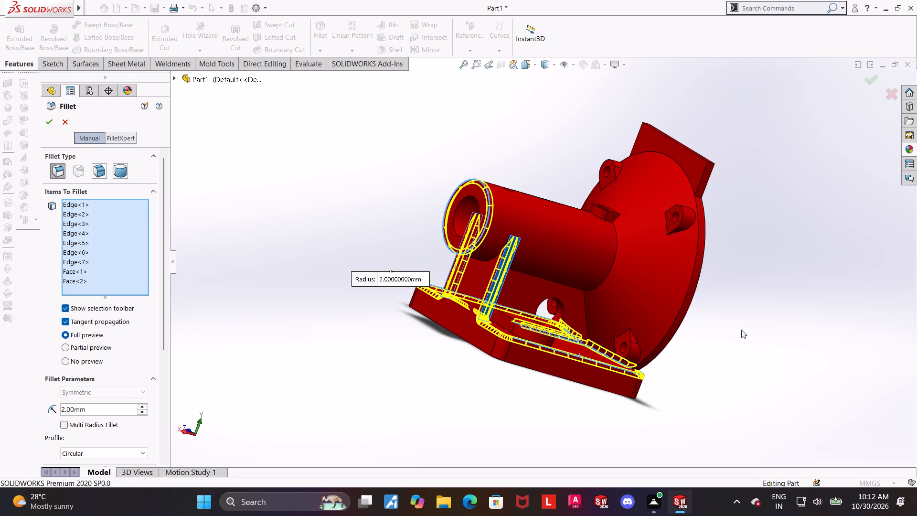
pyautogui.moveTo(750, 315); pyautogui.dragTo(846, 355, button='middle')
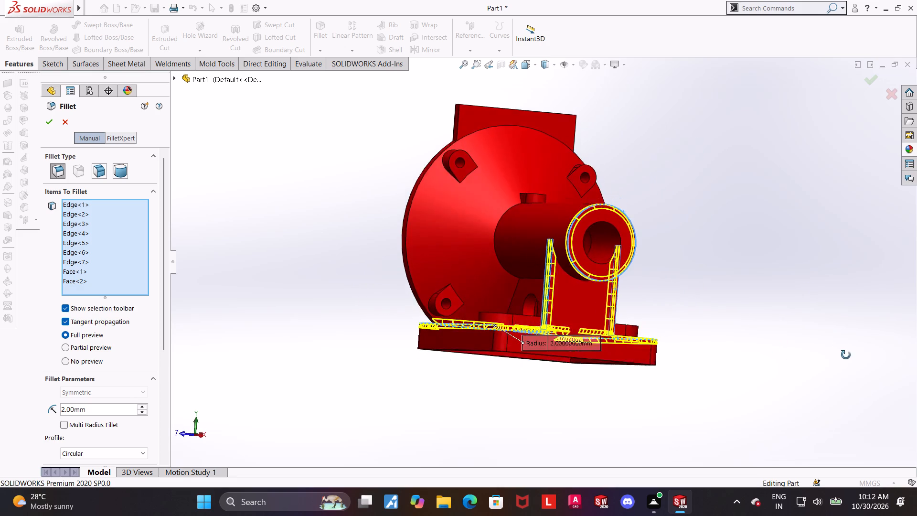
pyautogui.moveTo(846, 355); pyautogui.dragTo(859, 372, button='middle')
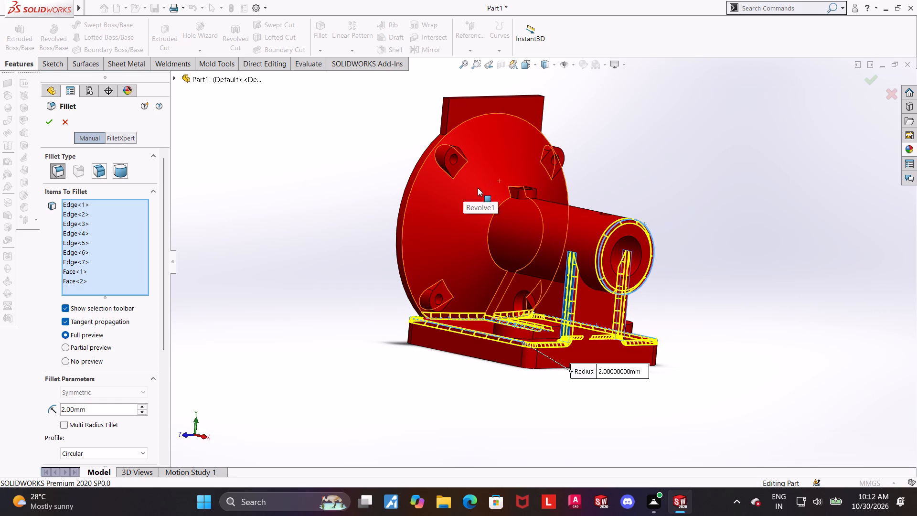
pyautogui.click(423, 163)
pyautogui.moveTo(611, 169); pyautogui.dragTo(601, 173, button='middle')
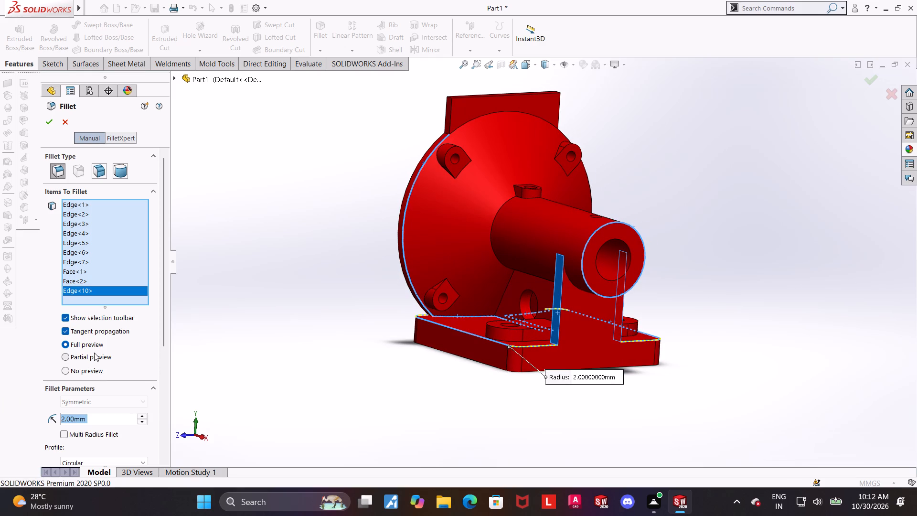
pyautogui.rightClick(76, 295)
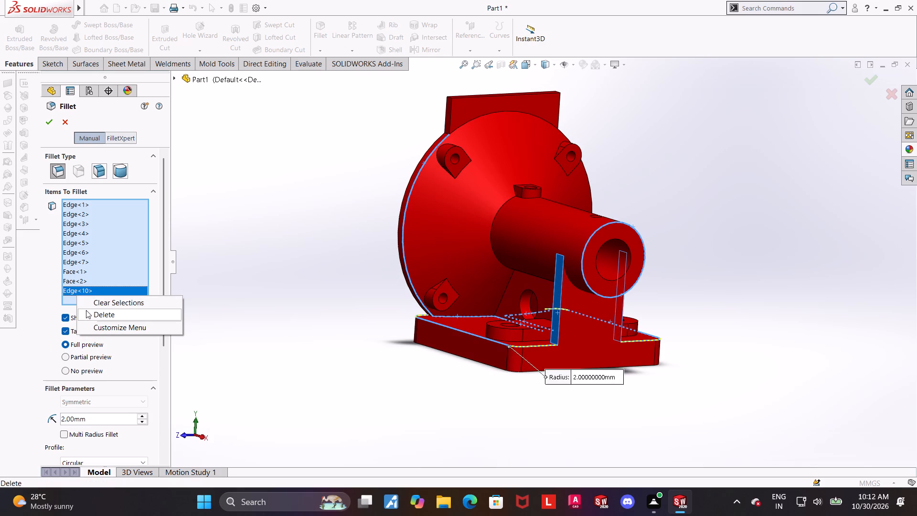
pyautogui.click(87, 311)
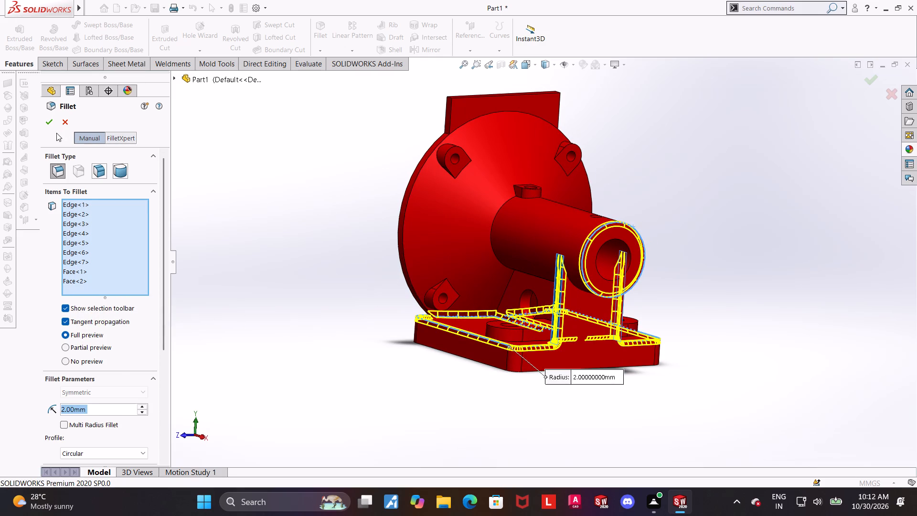
# Apply the 2 mm fillet to the selected base, junction and cylinder-end edges and the upright support's side faces.
pyautogui.click(45, 126)
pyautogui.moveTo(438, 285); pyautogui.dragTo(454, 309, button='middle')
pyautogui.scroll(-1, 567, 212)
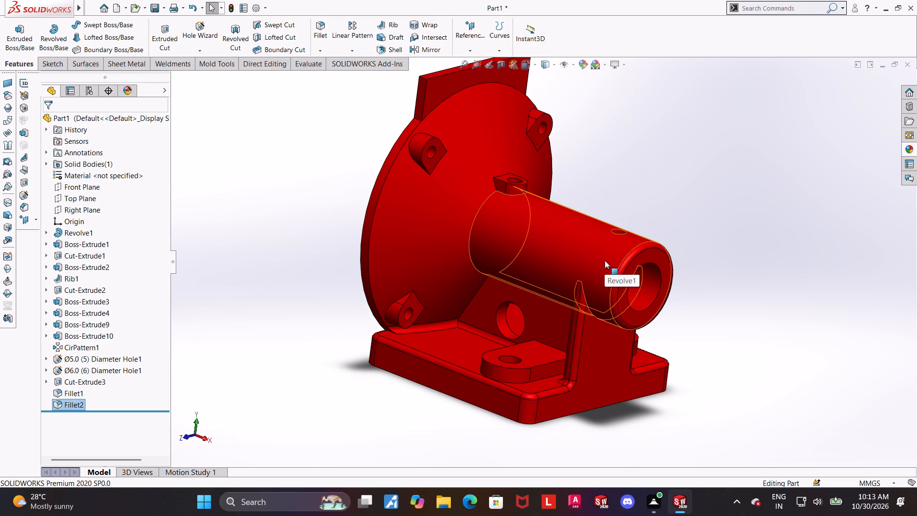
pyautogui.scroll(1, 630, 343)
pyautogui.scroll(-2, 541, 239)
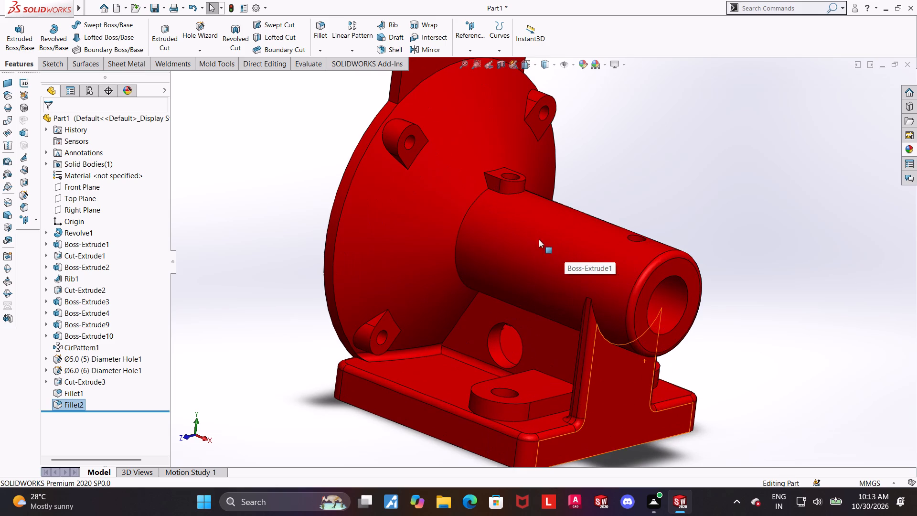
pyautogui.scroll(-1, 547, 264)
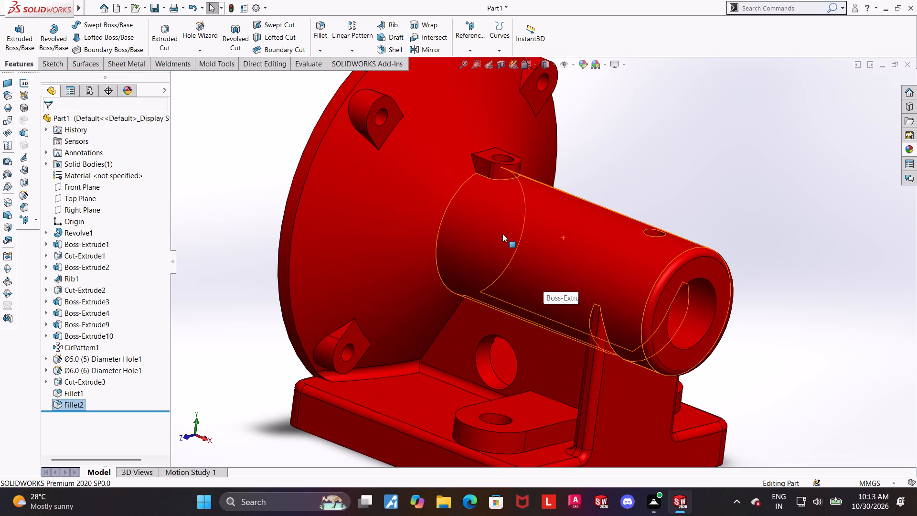
# Examine the filleted bracket from several angles, checking the cylinder end, upright support, base and flange.
pyautogui.scroll(1, 502, 234)
pyautogui.moveTo(698, 233); pyautogui.dragTo(687, 230, button='middle')
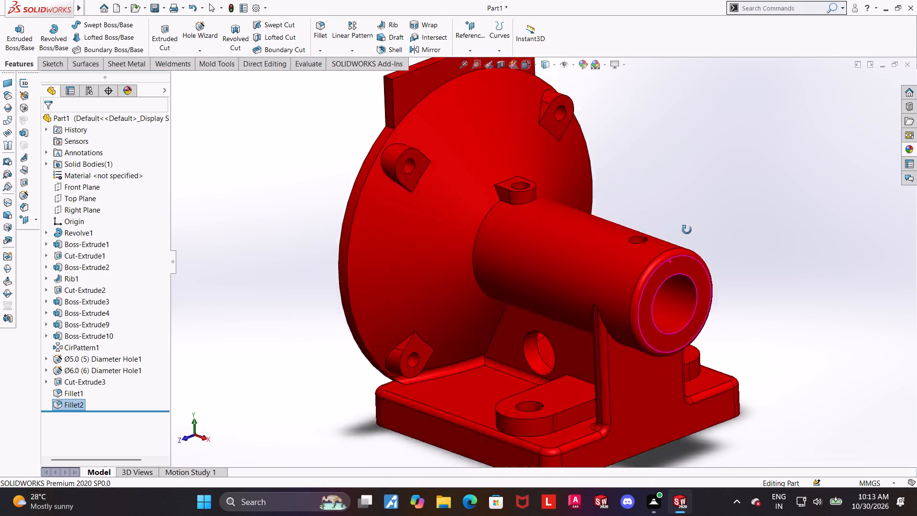
pyautogui.moveTo(687, 230); pyautogui.dragTo(693, 240, button='middle')
pyautogui.moveTo(678, 236); pyautogui.dragTo(646, 250, button='middle')
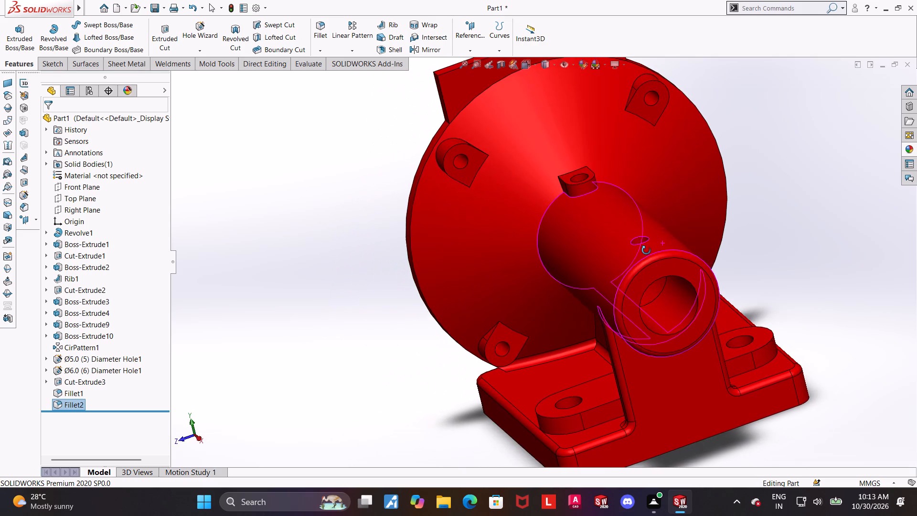
pyautogui.moveTo(646, 250); pyautogui.dragTo(684, 268, button='middle')
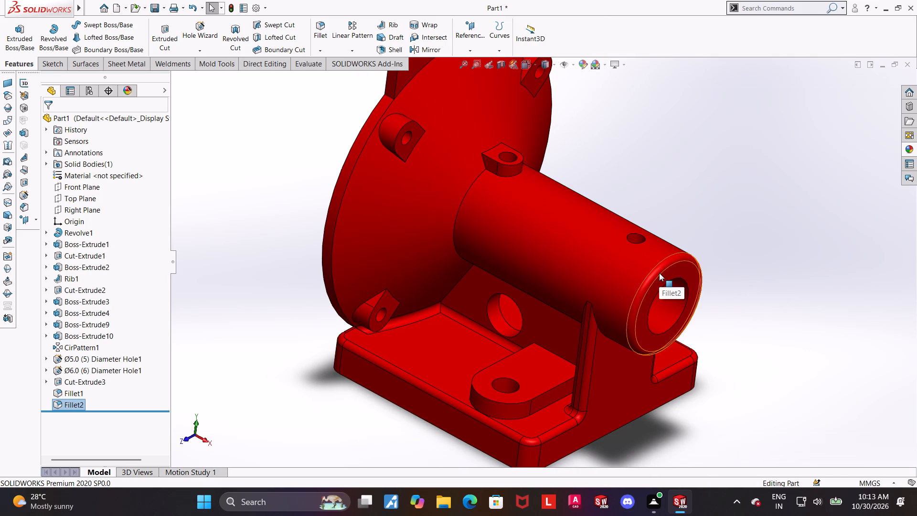
pyautogui.moveTo(719, 227); pyautogui.dragTo(712, 169, button='middle')
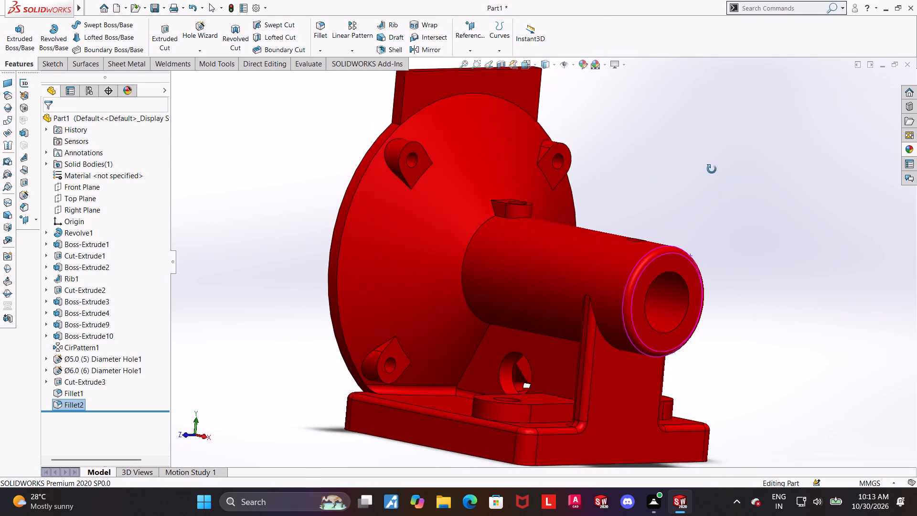
pyautogui.moveTo(712, 169); pyautogui.dragTo(712, 202, button='middle')
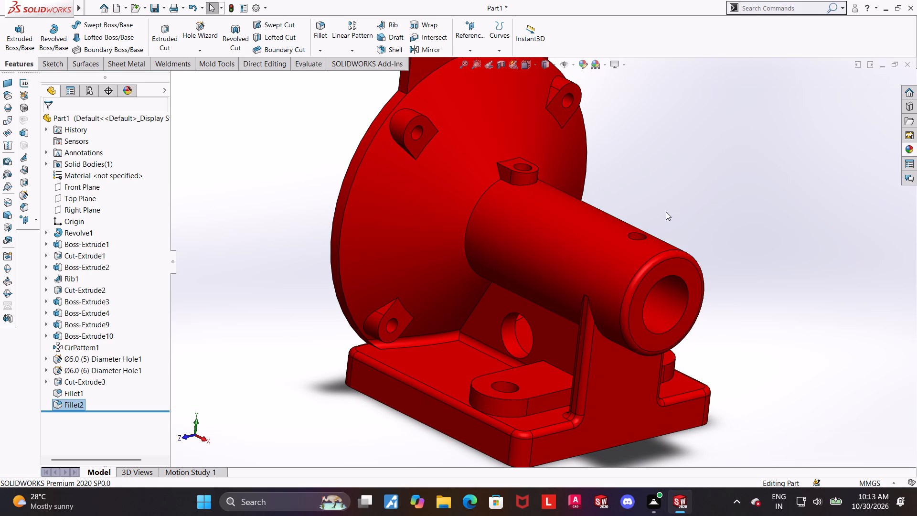
pyautogui.moveTo(666, 212); pyautogui.dragTo(668, 207, button='middle')
pyautogui.scroll(2, 668, 193)
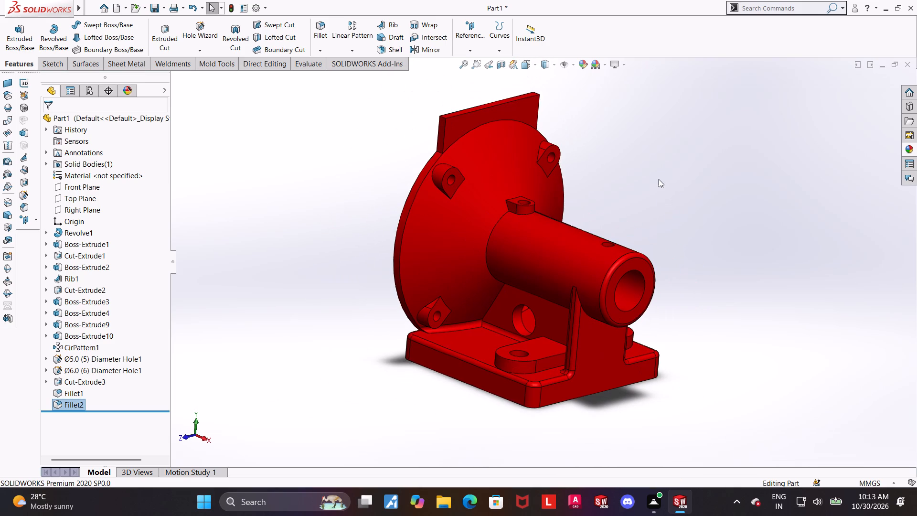
pyautogui.moveTo(656, 181); pyautogui.dragTo(665, 180, button='middle')
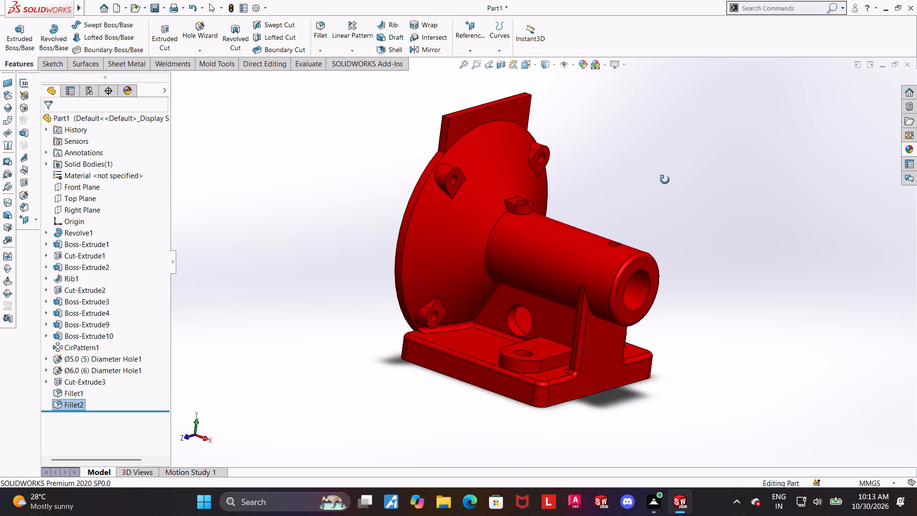
pyautogui.moveTo(665, 180); pyautogui.dragTo(678, 183, button='middle')
pyautogui.moveTo(601, 195); pyautogui.dragTo(592, 193, button='middle')
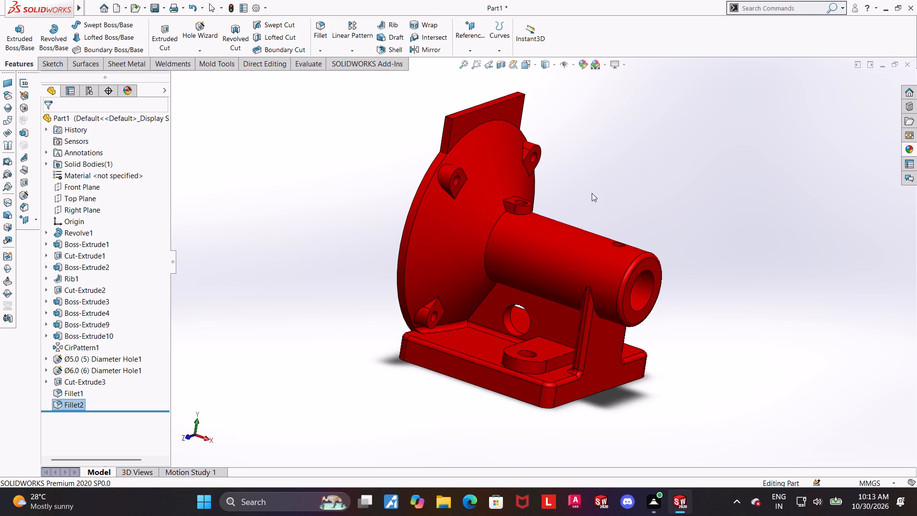
pyautogui.moveTo(592, 193); pyautogui.dragTo(592, 193, button='middle')
# Reopen the 2 mm edge fillet feature for editing.
pyautogui.click(67, 403)
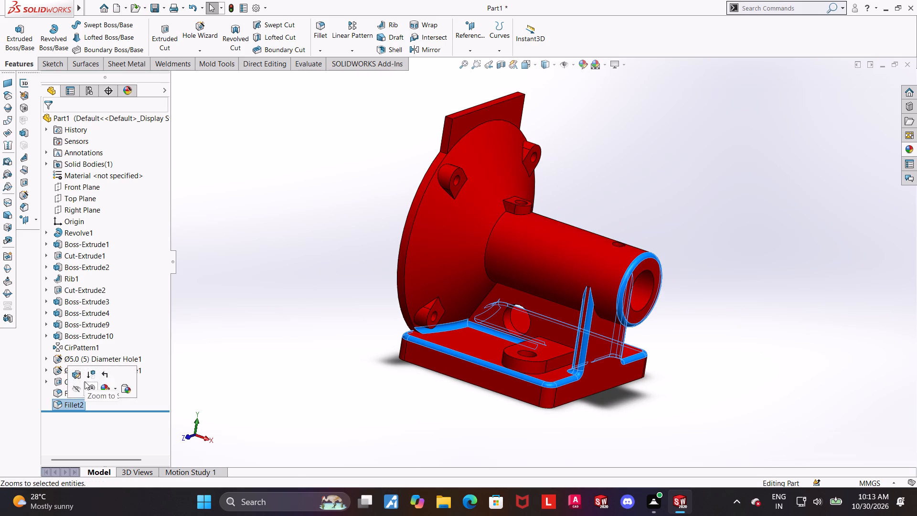
pyautogui.click(73, 377)
pyautogui.click(291, 373)
pyautogui.click(63, 405)
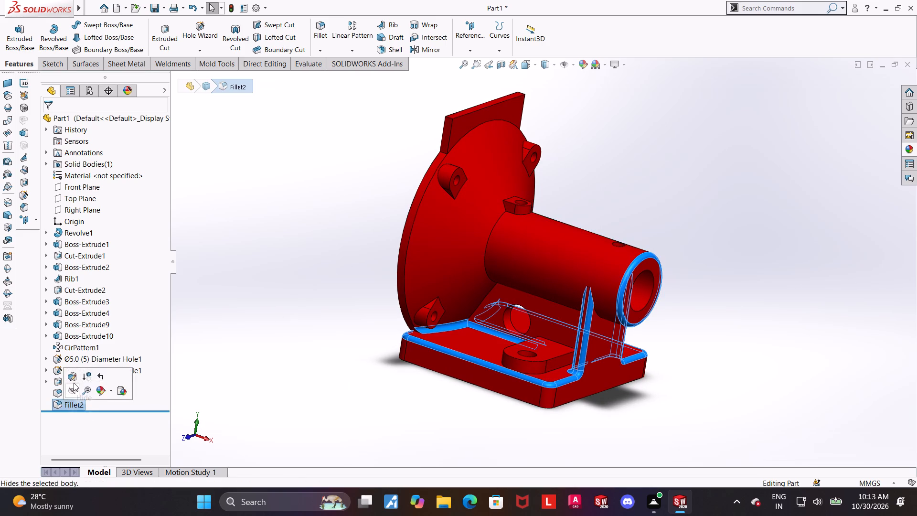
pyautogui.click(74, 380)
pyautogui.scroll(-5, 580, 281)
pyautogui.moveTo(495, 306); pyautogui.dragTo(476, 310, button='middle')
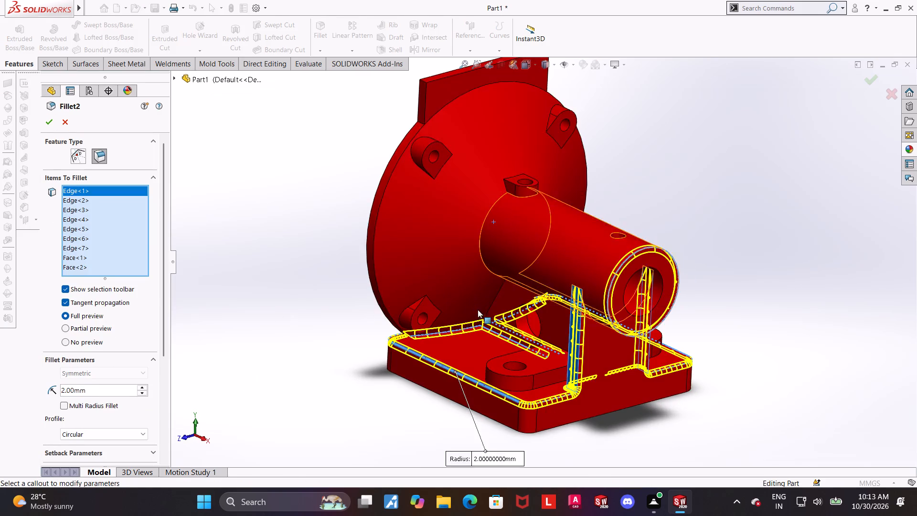
pyautogui.scroll(-4, 483, 307)
pyautogui.scroll(-1, 543, 298)
pyautogui.middleClick(544, 300)
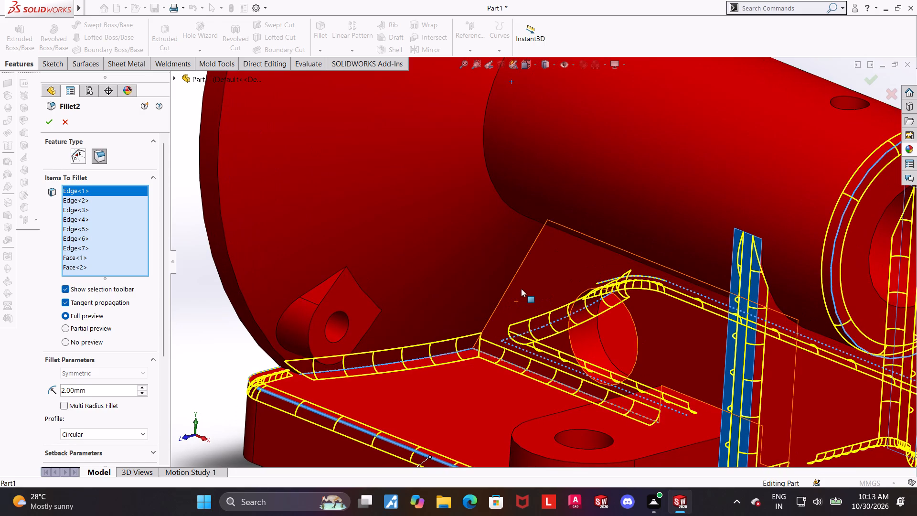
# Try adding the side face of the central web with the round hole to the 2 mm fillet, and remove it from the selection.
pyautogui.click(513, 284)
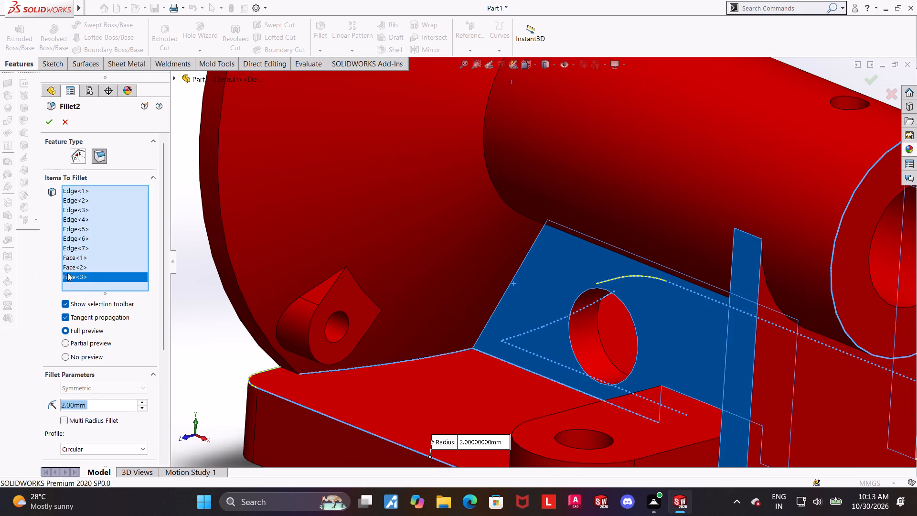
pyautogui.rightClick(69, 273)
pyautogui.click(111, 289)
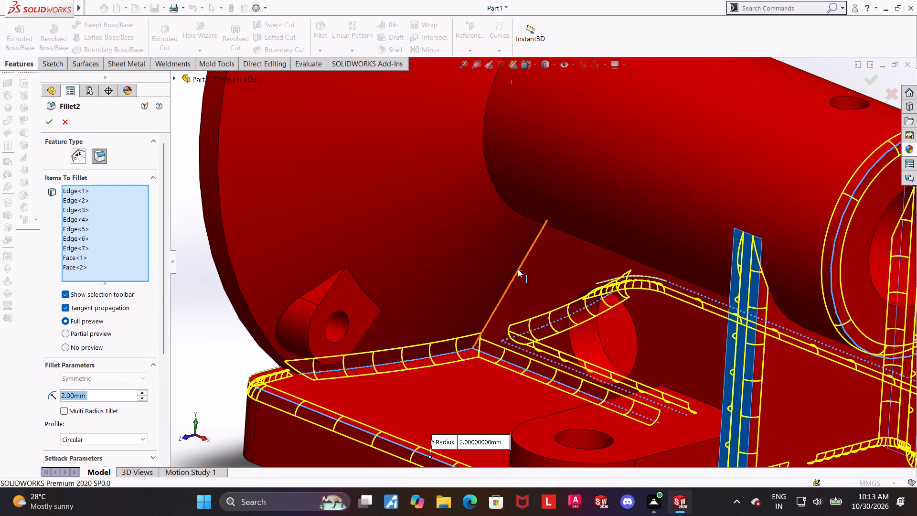
# Add the sloping edges where the central web meets the large flange, on both sides, to the 2 mm fillet.
pyautogui.click(518, 269)
pyautogui.moveTo(557, 293); pyautogui.dragTo(444, 307, button='middle')
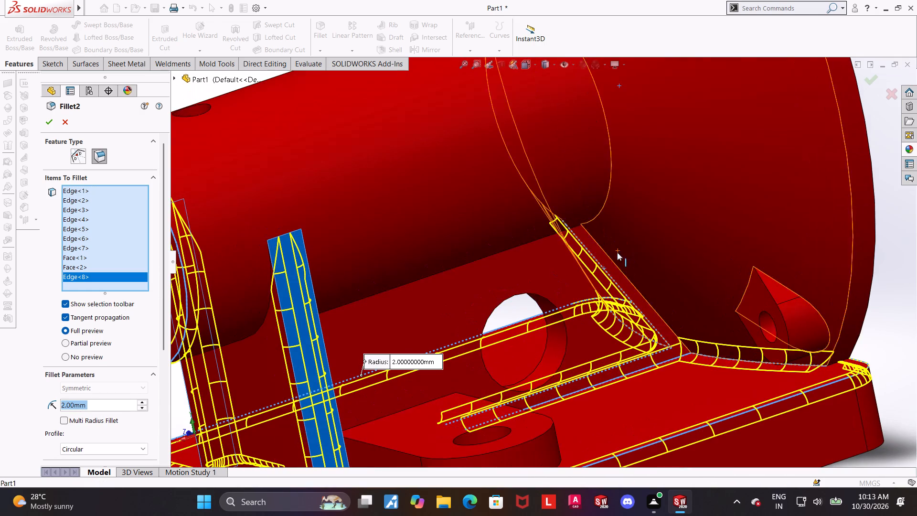
pyautogui.click(604, 249)
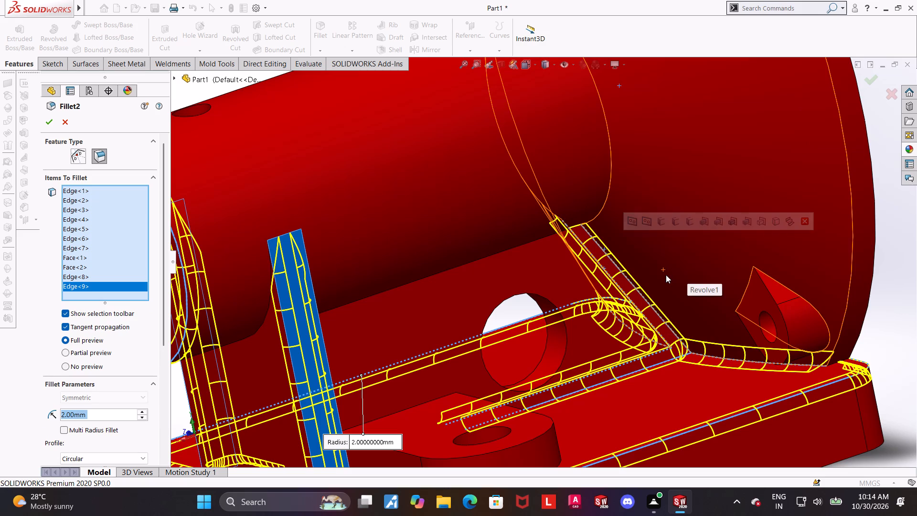
# Add the long edges where the central web meets the underside of the cylinder, on both sides, to the 2 mm fillet.
pyautogui.moveTo(662, 279); pyautogui.dragTo(703, 242, button='middle')
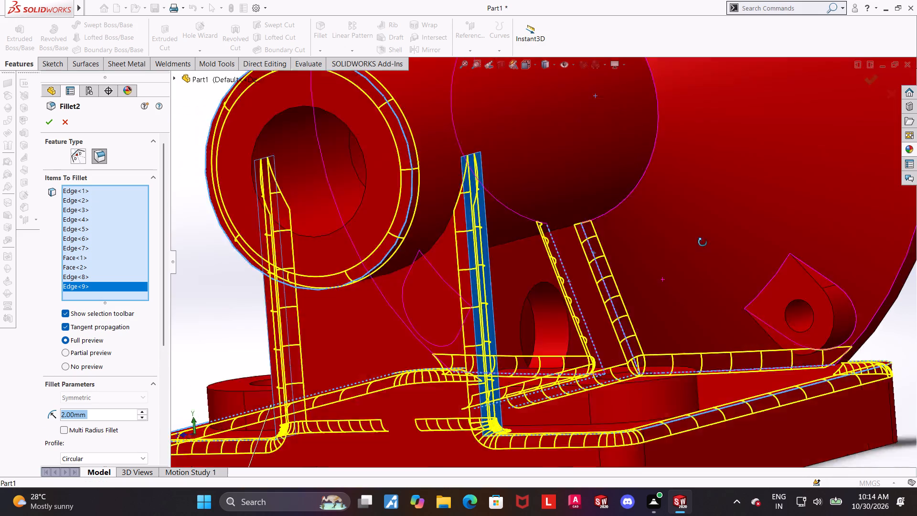
pyautogui.moveTo(703, 242); pyautogui.dragTo(776, 222, button='middle')
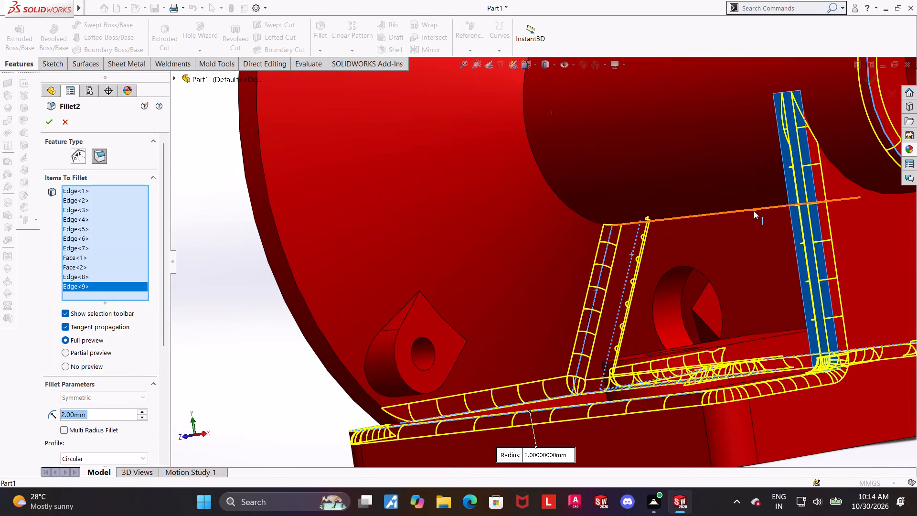
pyautogui.click(754, 211)
pyautogui.scroll(5, 746, 248)
pyautogui.moveTo(824, 279); pyautogui.dragTo(665, 285, button='middle')
pyautogui.scroll(4, 832, 258)
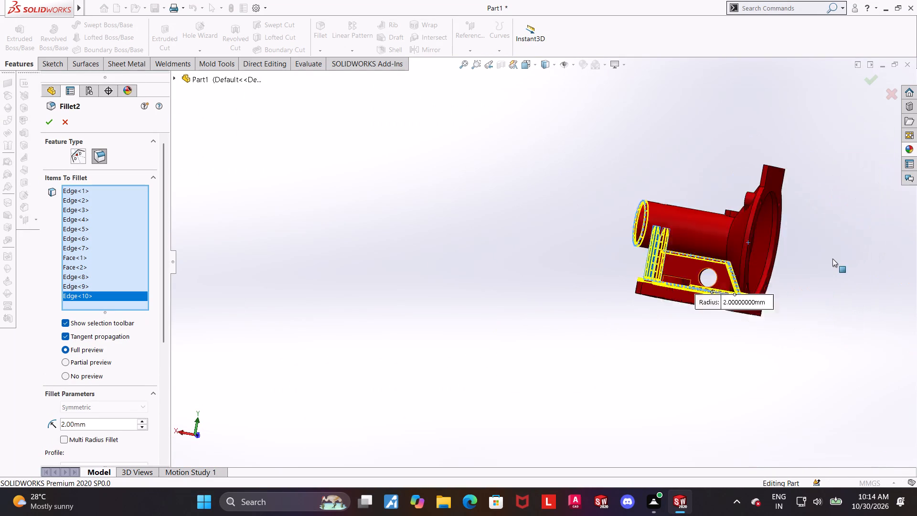
pyautogui.scroll(2, 832, 258)
pyautogui.scroll(-4, 670, 201)
pyautogui.moveTo(676, 329); pyautogui.dragTo(699, 272, button='middle')
pyautogui.scroll(-5, 649, 307)
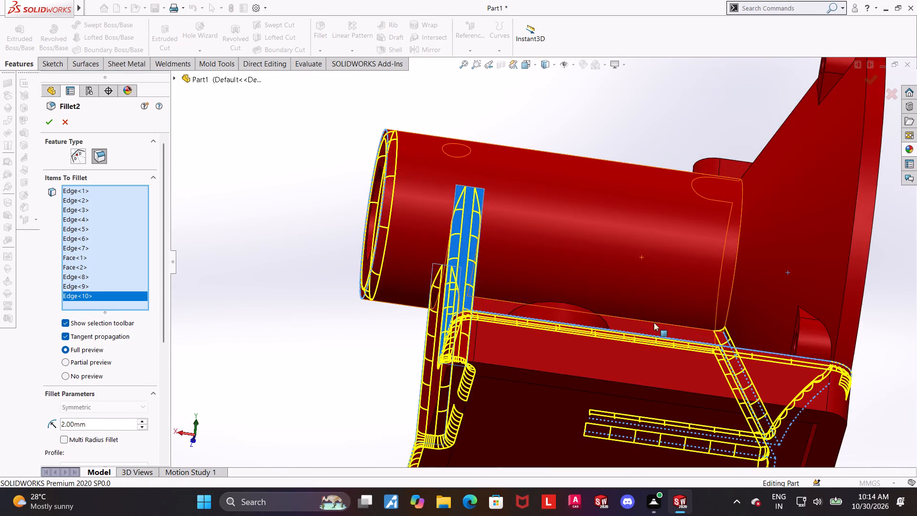
pyautogui.click(659, 324)
# On one side of the web, add the curved upright-to-cylinder edge and the vertical web-to-upright edge to the 2 mm fillet.
pyautogui.moveTo(649, 286); pyautogui.dragTo(636, 297, button='middle')
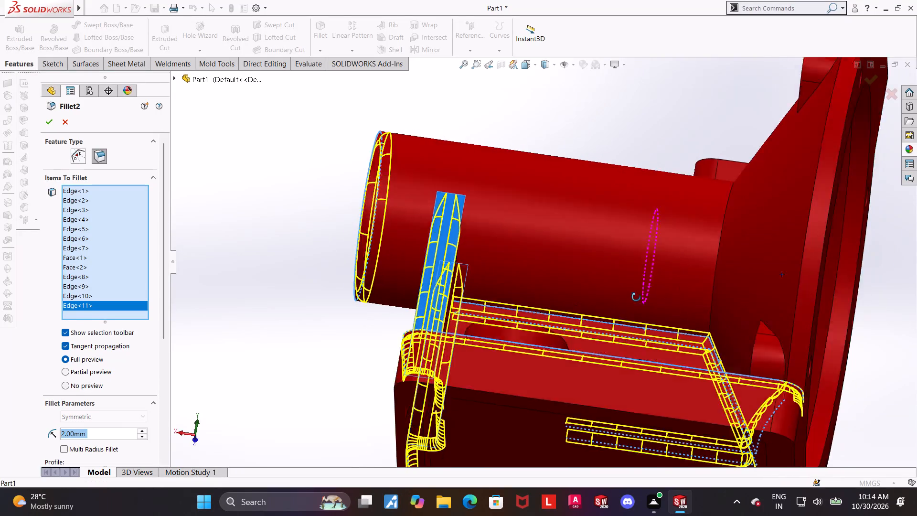
pyautogui.moveTo(636, 297); pyautogui.dragTo(617, 334, button='middle')
pyautogui.moveTo(428, 356); pyautogui.dragTo(421, 383, button='middle')
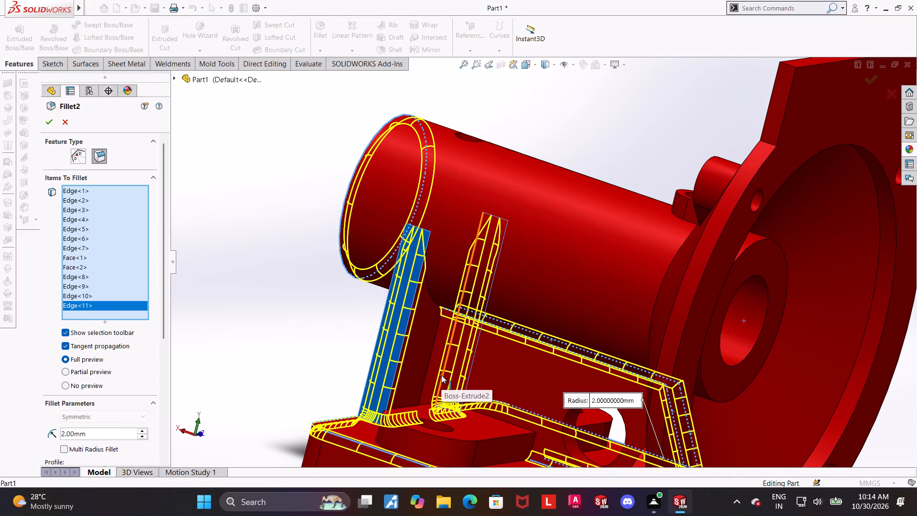
pyautogui.moveTo(499, 362); pyautogui.dragTo(485, 329, button='middle')
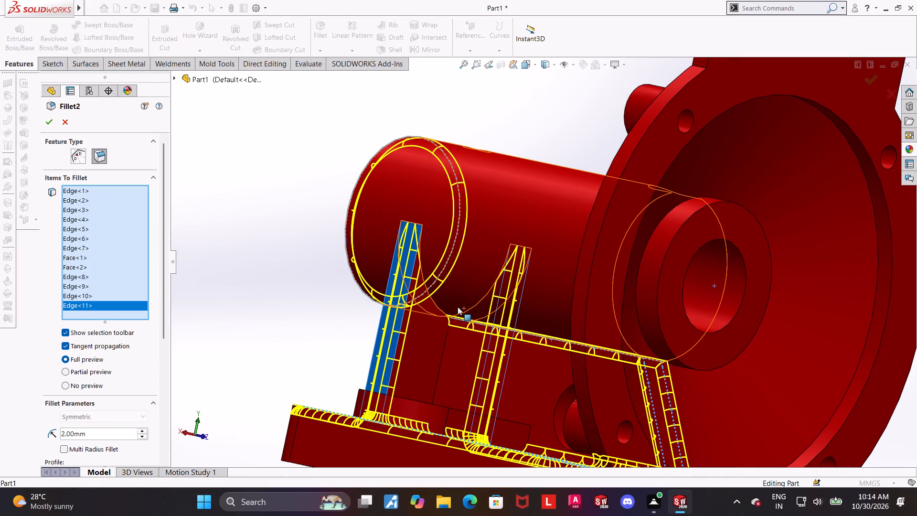
pyautogui.click(438, 308)
pyautogui.click(442, 353)
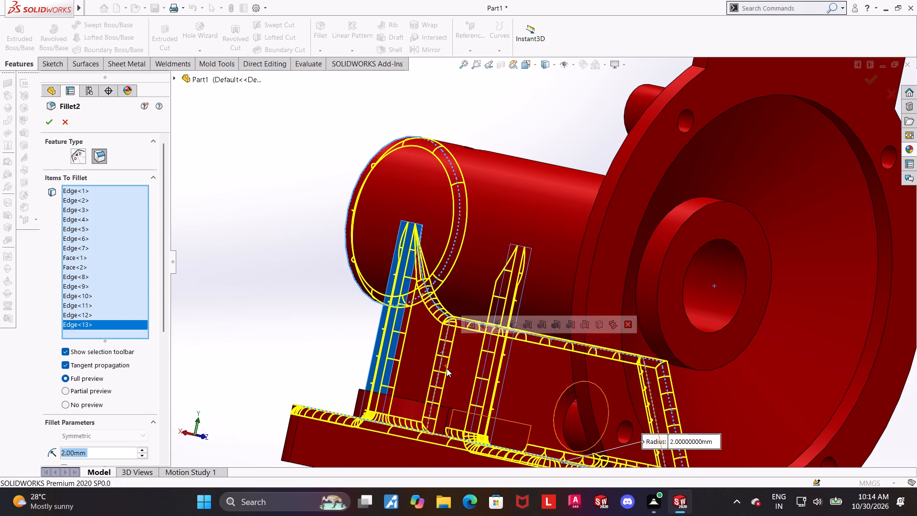
# On the web's opposite side, add the vertical web-to-upright edge and the curved upright-to-cylinder edge to the 2 mm fillet.
pyautogui.moveTo(448, 371); pyautogui.dragTo(722, 485, button='middle')
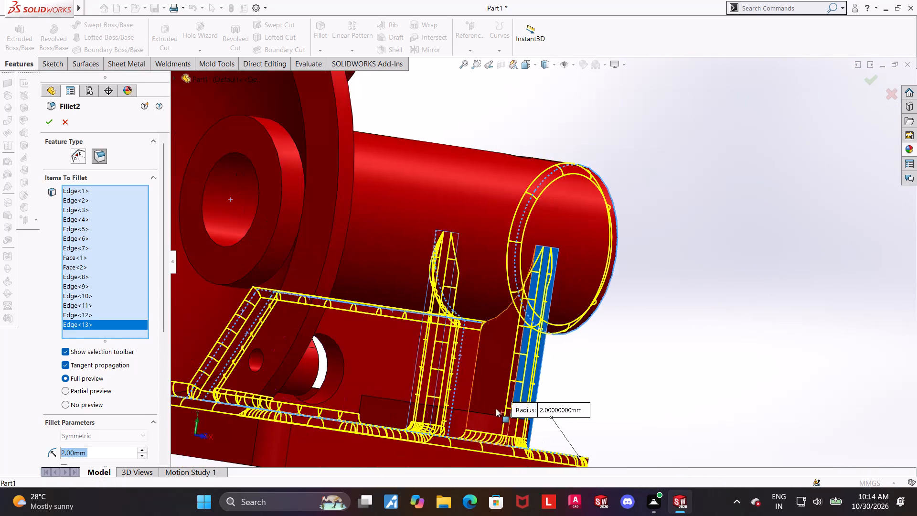
pyautogui.click(474, 374)
pyautogui.moveTo(476, 383); pyautogui.dragTo(476, 427, button='middle')
pyautogui.scroll(4, 472, 416)
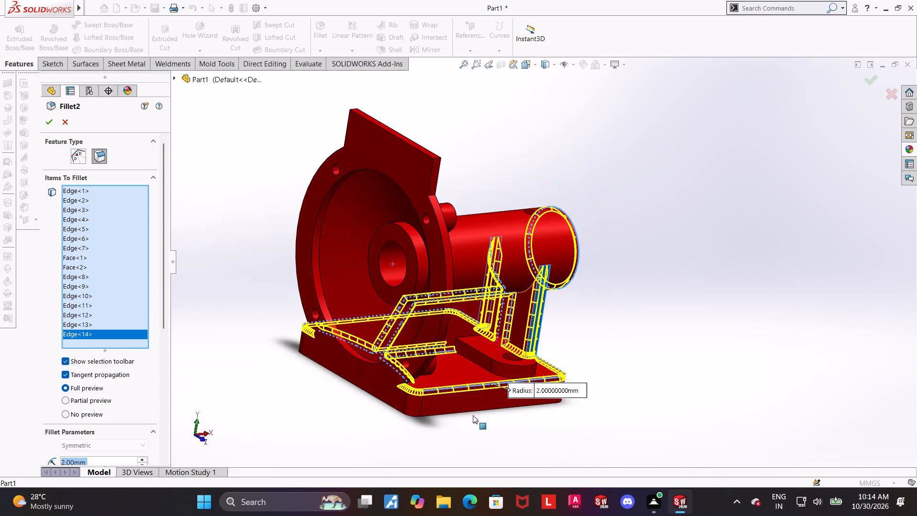
pyautogui.moveTo(523, 376); pyautogui.dragTo(509, 464, button='middle')
pyautogui.scroll(-6, 522, 307)
pyautogui.moveTo(522, 277); pyautogui.dragTo(514, 268, button='middle')
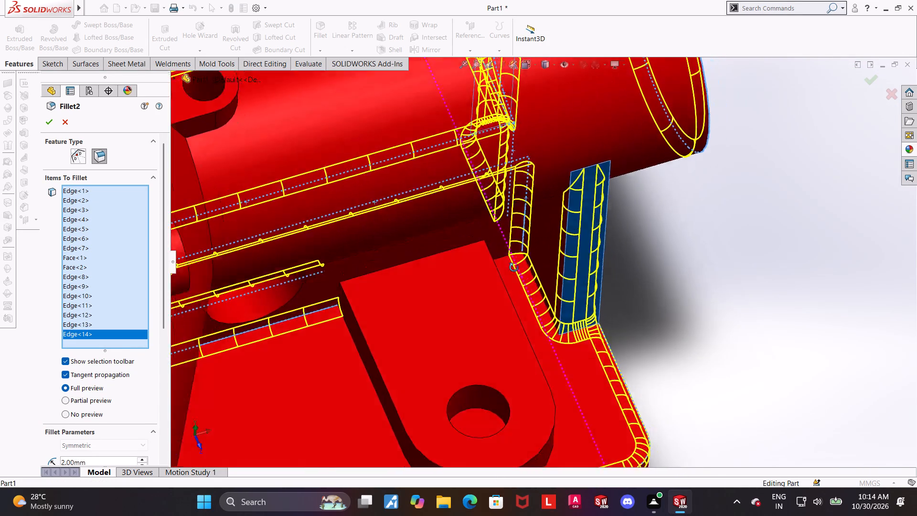
pyautogui.moveTo(514, 268); pyautogui.dragTo(525, 140, button='middle')
pyautogui.scroll(6, 525, 140)
pyautogui.scroll(-5, 532, 125)
pyautogui.moveTo(557, 248); pyautogui.dragTo(565, 212, button='middle')
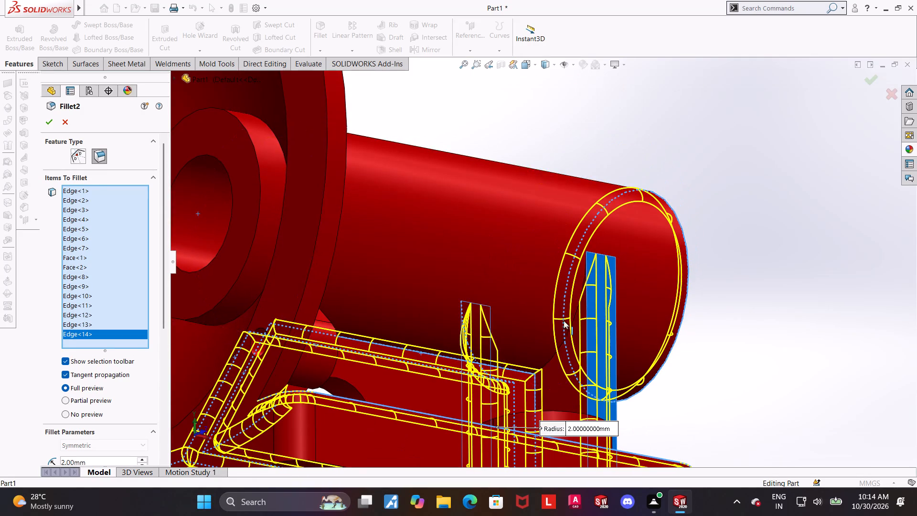
pyautogui.click(567, 334)
# Add the short web-to-base edges between the mounting lugs and the upright support, on both sides, to the 2 mm fillet.
pyautogui.moveTo(558, 375); pyautogui.dragTo(531, 512, button='middle')
pyautogui.scroll(4, 530, 509)
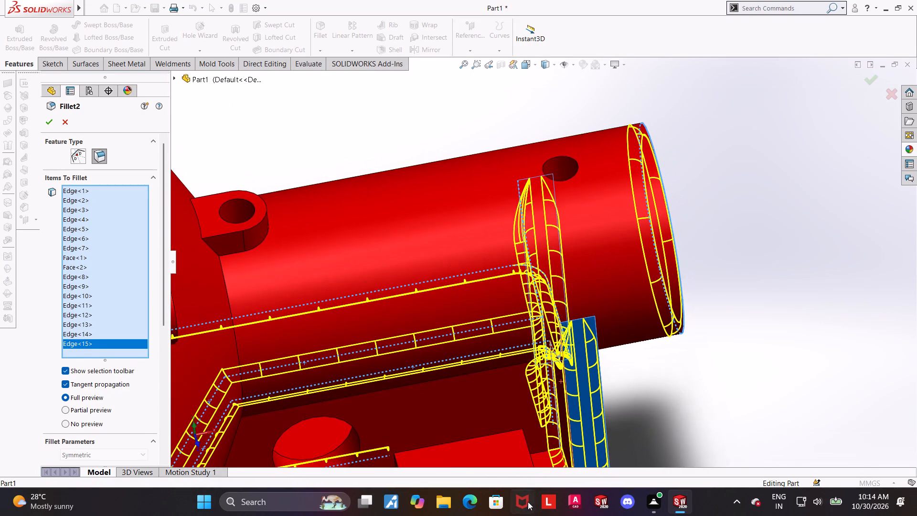
pyautogui.scroll(5, 538, 456)
pyautogui.scroll(-5, 556, 362)
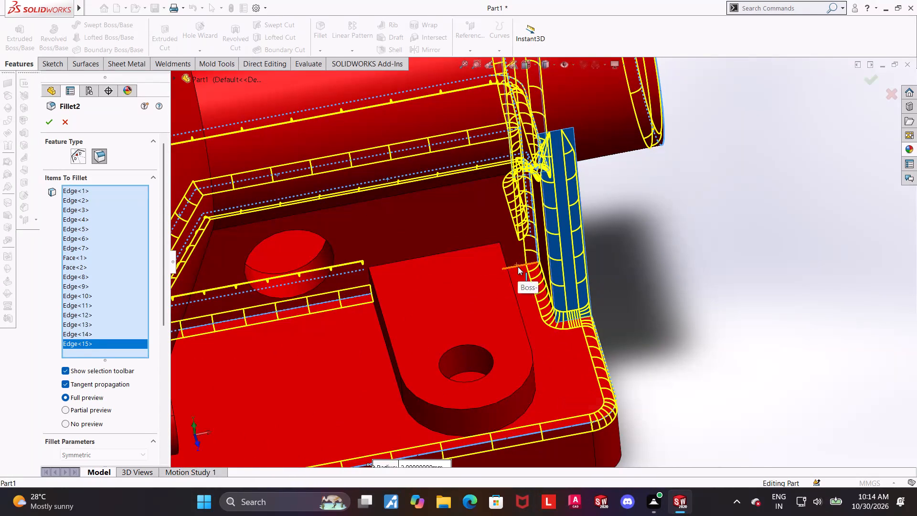
pyautogui.click(518, 267)
pyautogui.moveTo(633, 236); pyautogui.dragTo(475, 378, button='middle')
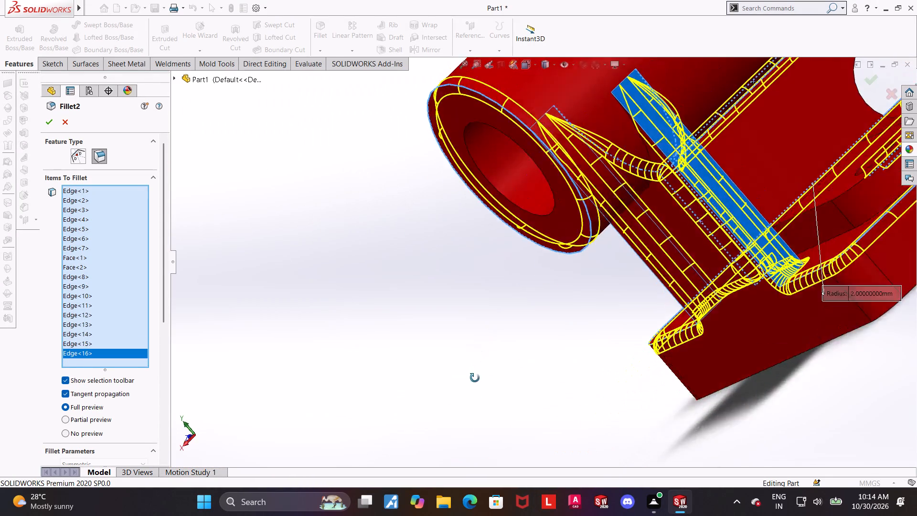
pyautogui.moveTo(475, 378); pyautogui.dragTo(468, 411, button='middle')
pyautogui.scroll(5, 719, 392)
pyautogui.scroll(-4, 598, 199)
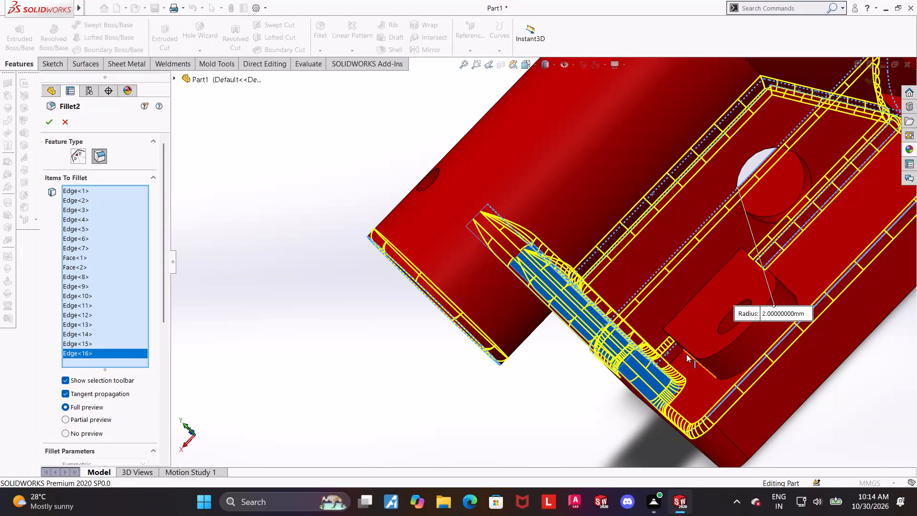
pyautogui.click(681, 353)
pyautogui.scroll(4, 680, 356)
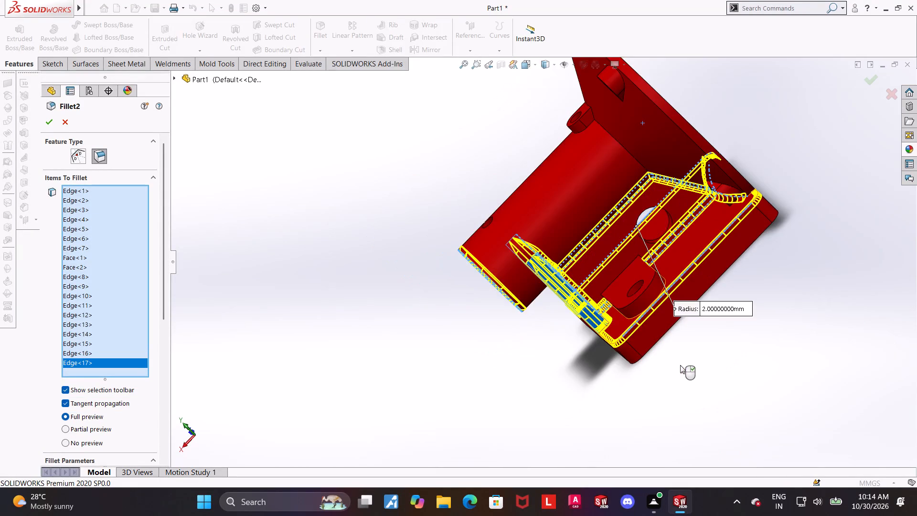
pyautogui.moveTo(684, 365); pyautogui.dragTo(807, 262, button='middle')
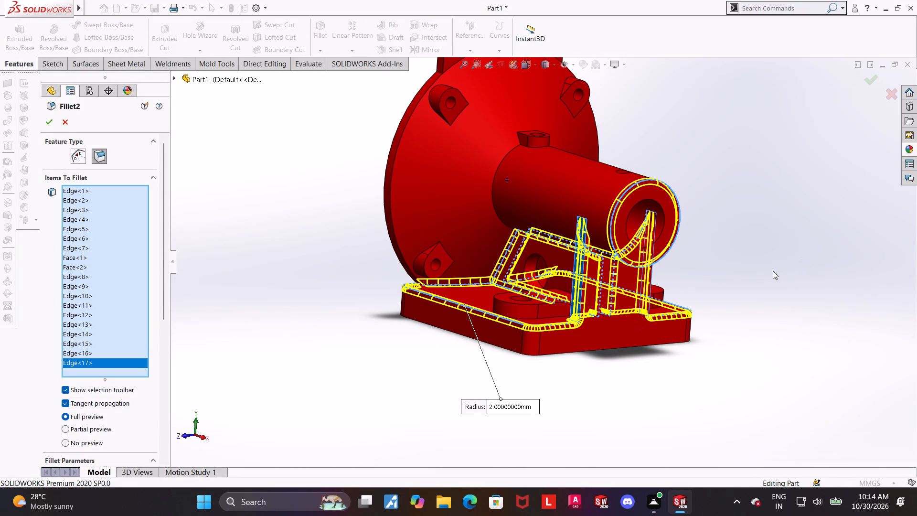
pyautogui.moveTo(785, 238); pyautogui.dragTo(843, 277, button='middle')
pyautogui.scroll(-3, 689, 273)
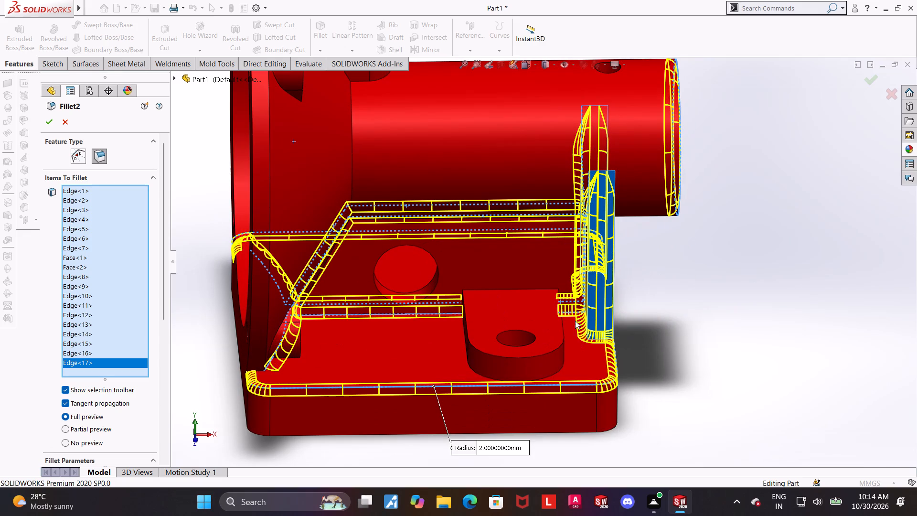
# Add one mounting lug's rounded top outline edge and its top edge against the web to the 2 mm fillet.
pyautogui.click(562, 321)
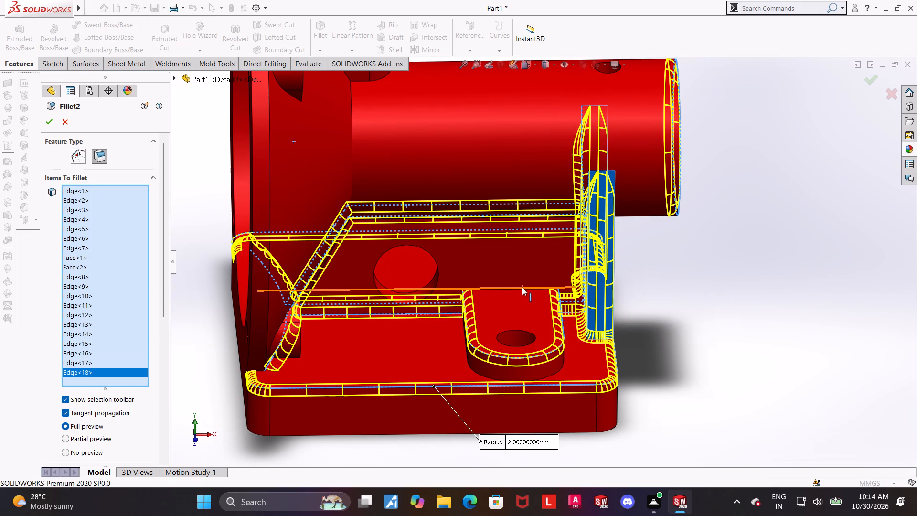
pyautogui.click(520, 288)
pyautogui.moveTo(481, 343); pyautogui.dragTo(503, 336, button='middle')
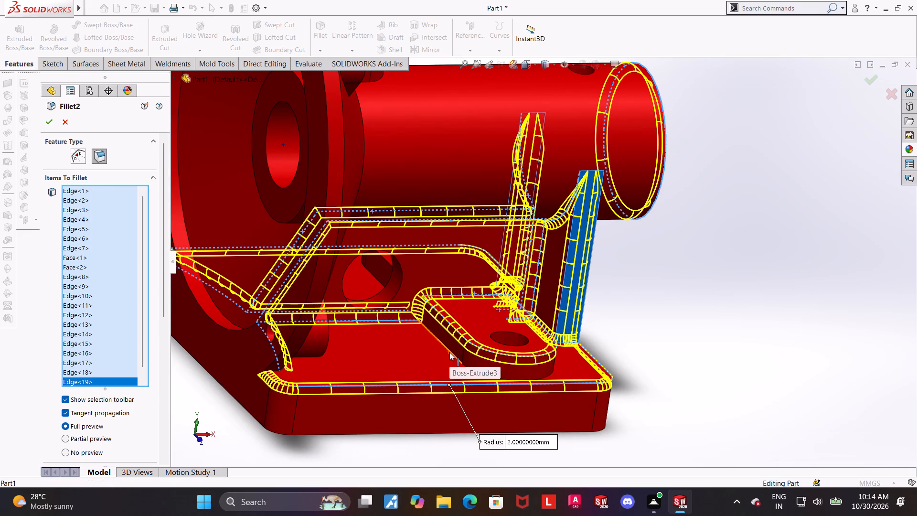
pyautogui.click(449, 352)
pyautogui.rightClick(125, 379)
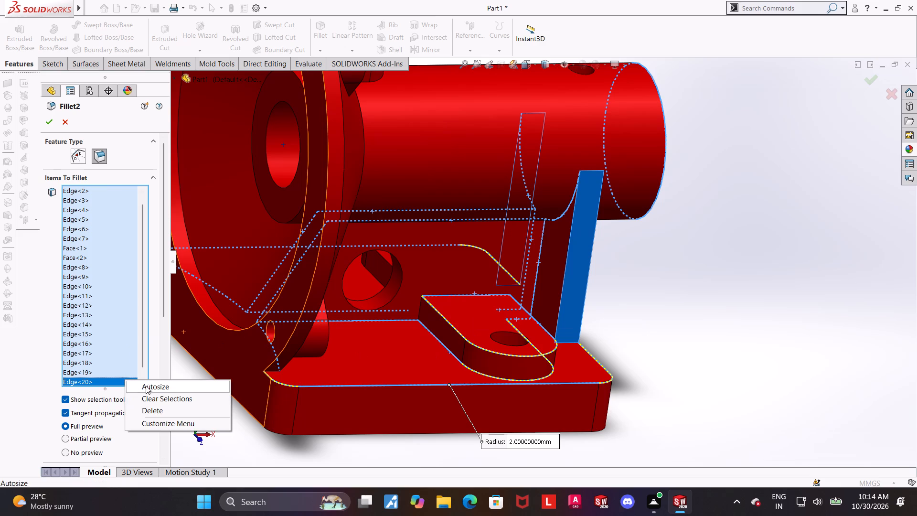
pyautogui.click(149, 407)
# Add the opposite mounting lug's edge against the web and its rounded top outline, and apply the 2 mm fillet.
pyautogui.moveTo(774, 364); pyautogui.dragTo(617, 354, button='middle')
pyautogui.scroll(6, 609, 347)
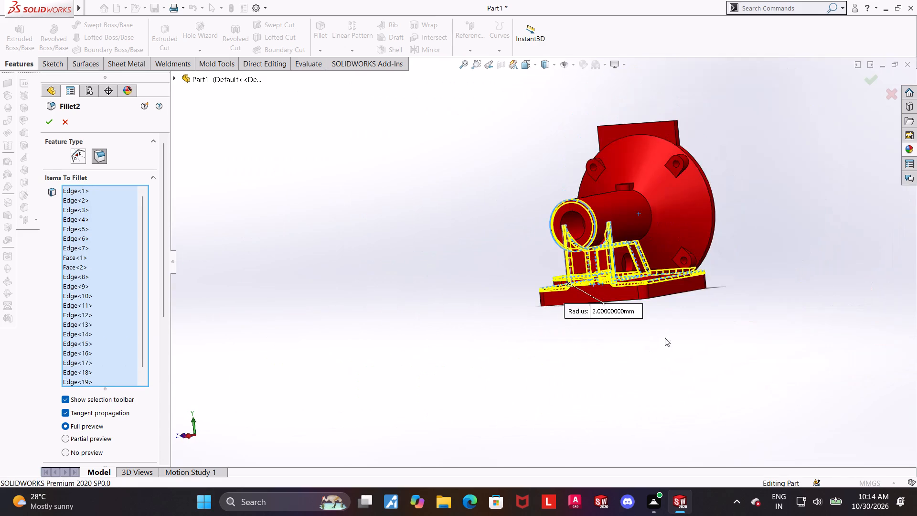
pyautogui.scroll(-2, 704, 254)
pyautogui.moveTo(695, 266); pyautogui.dragTo(648, 356, button='middle')
pyautogui.scroll(-3, 604, 292)
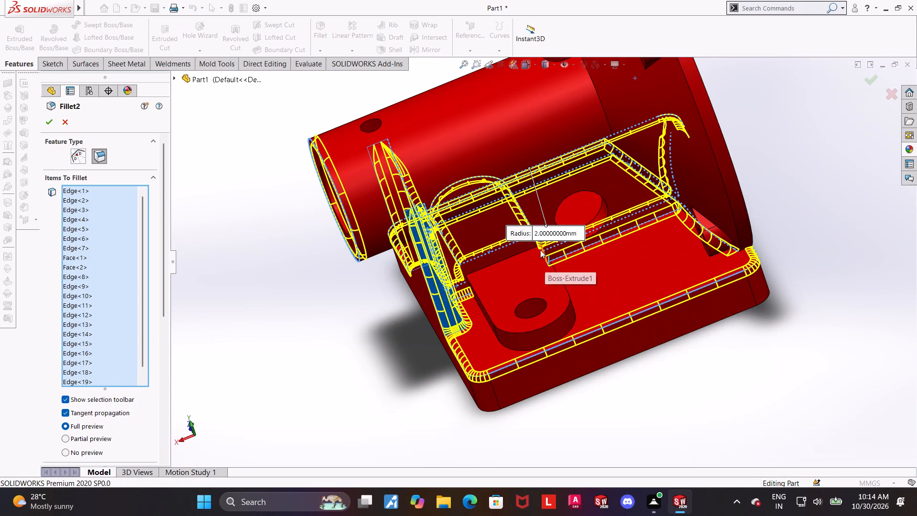
pyautogui.click(527, 251)
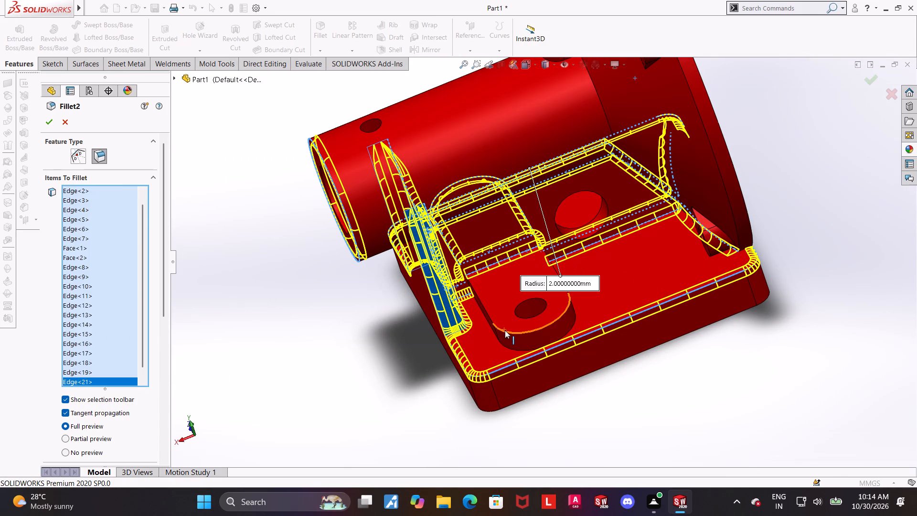
pyautogui.click(505, 330)
pyautogui.moveTo(631, 370); pyautogui.dragTo(640, 371, button='middle')
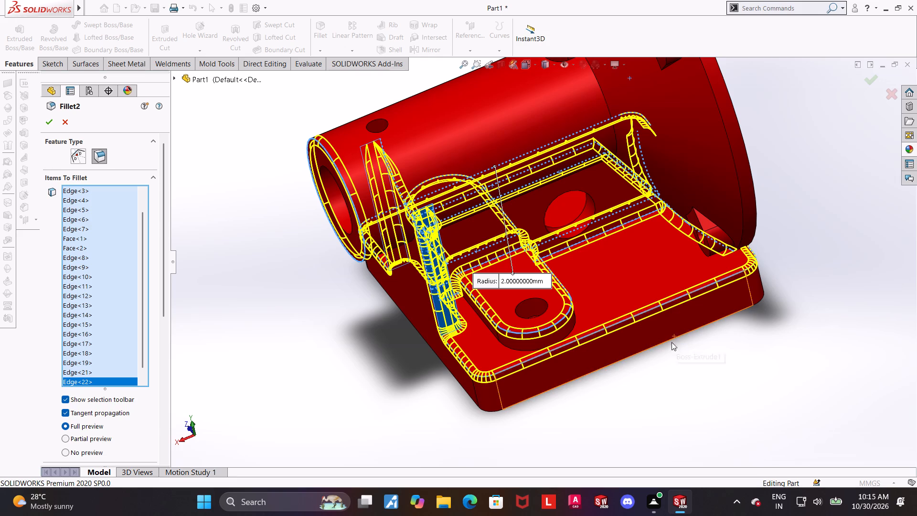
pyautogui.scroll(1, 671, 355)
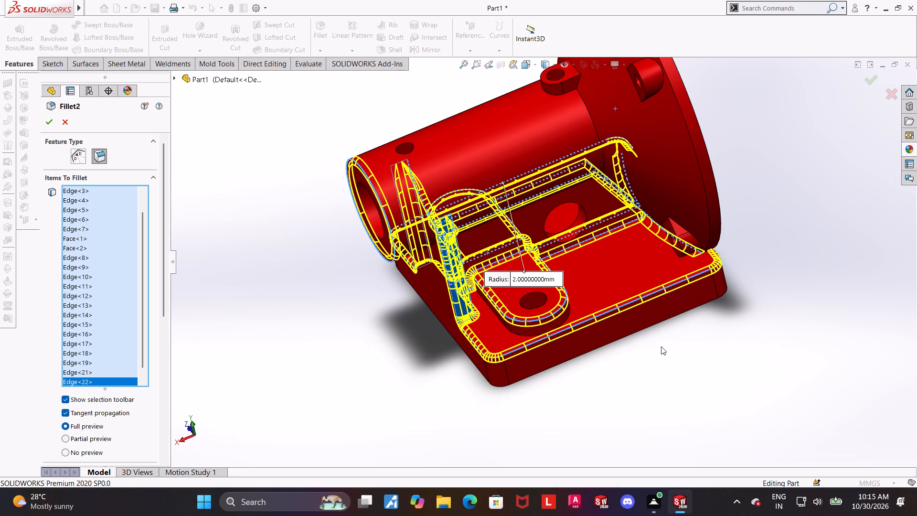
pyautogui.click(43, 122)
pyautogui.click(286, 387)
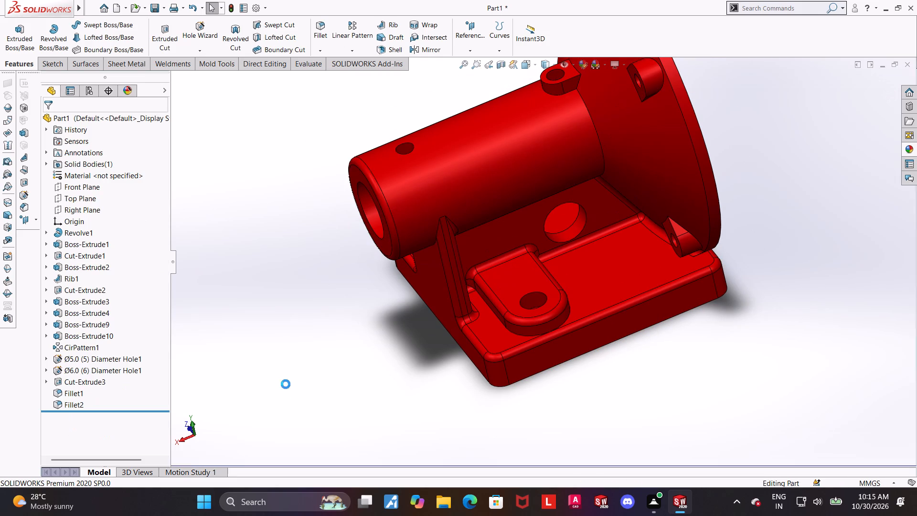
# Start a new 2 mm fillet on the conical flange's outer rim arcs on both sides of the upper plate.
pyautogui.moveTo(375, 348); pyautogui.dragTo(405, 305, button='middle')
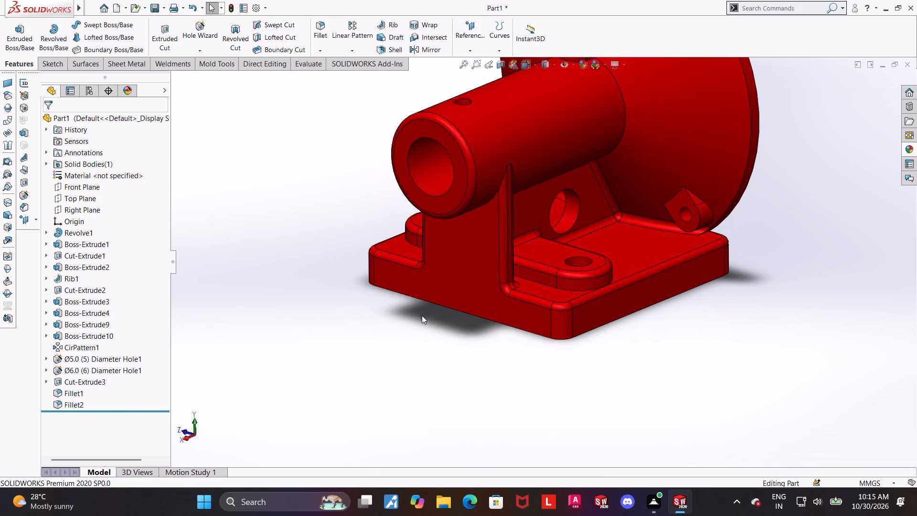
pyautogui.click(321, 23)
pyautogui.scroll(5, 793, 189)
pyautogui.scroll(-3, 640, 156)
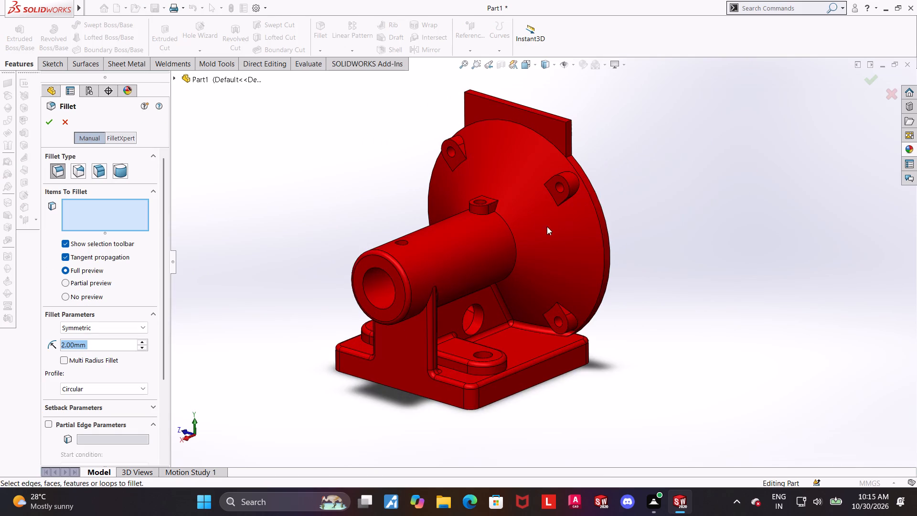
pyautogui.scroll(-1, 526, 239)
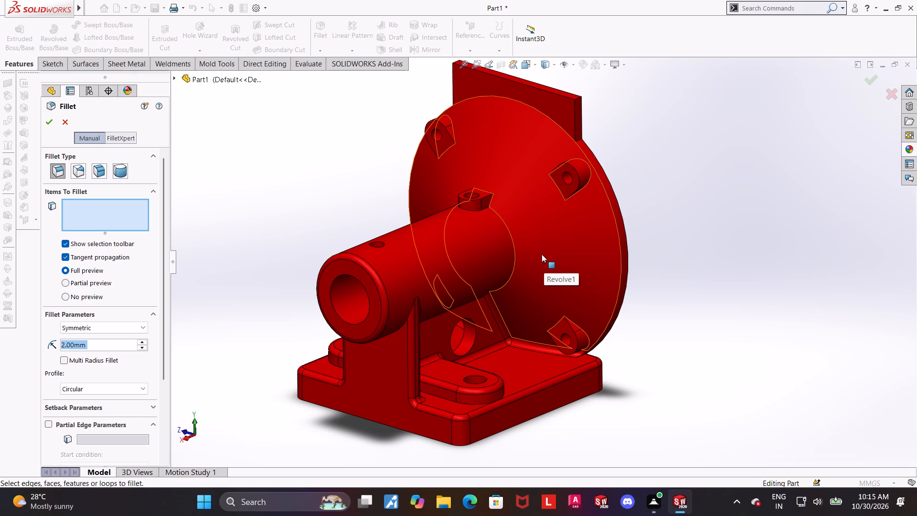
pyautogui.click(619, 237)
pyautogui.moveTo(654, 337); pyautogui.dragTo(657, 333, button='middle')
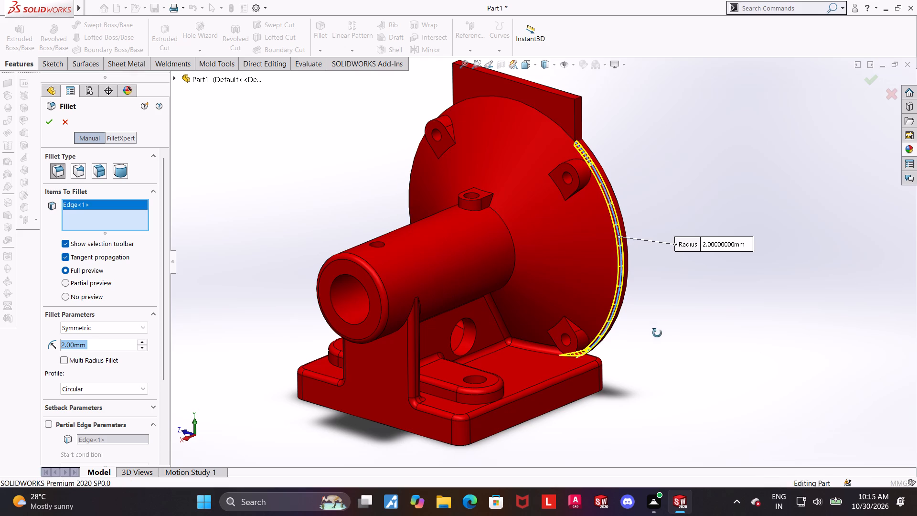
pyautogui.moveTo(657, 333); pyautogui.dragTo(735, 317, button='middle')
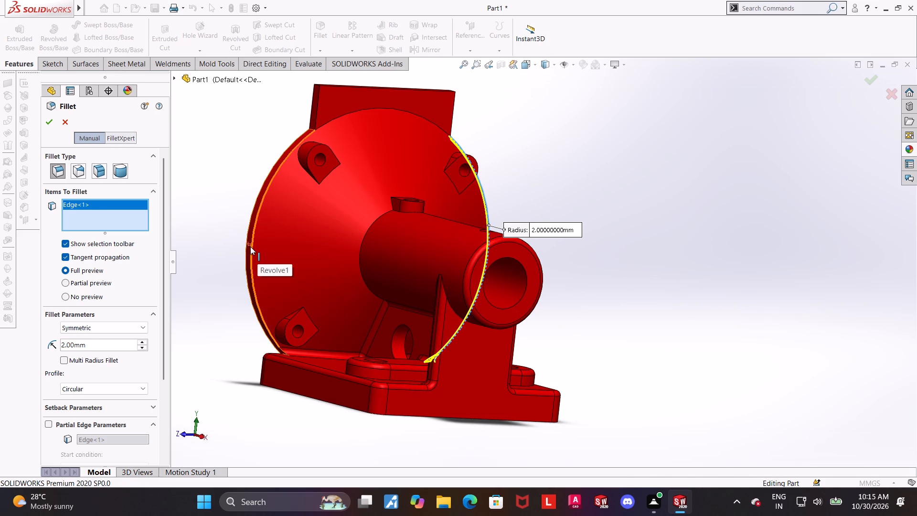
pyautogui.click(250, 247)
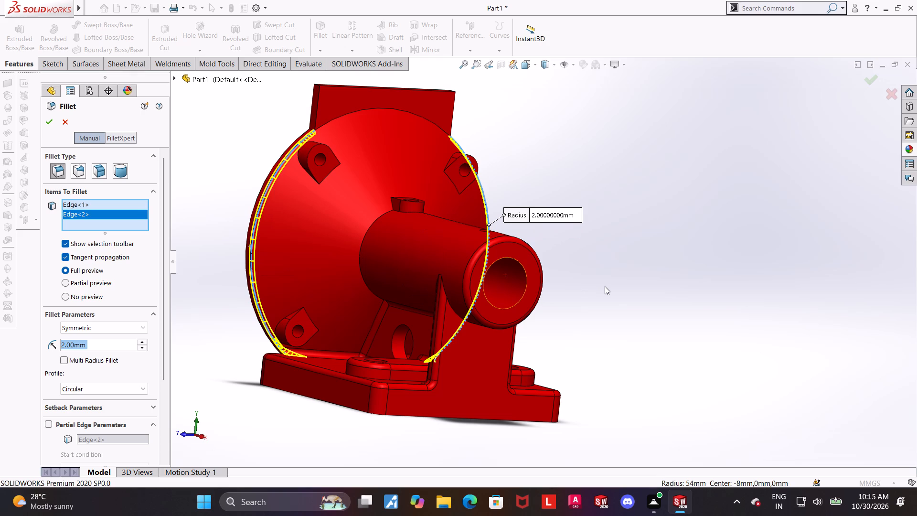
# On one side, add the circular edge where the cylinder meets the conical flange to the 2 mm fillet.
pyautogui.moveTo(602, 288); pyautogui.dragTo(590, 304, button='middle')
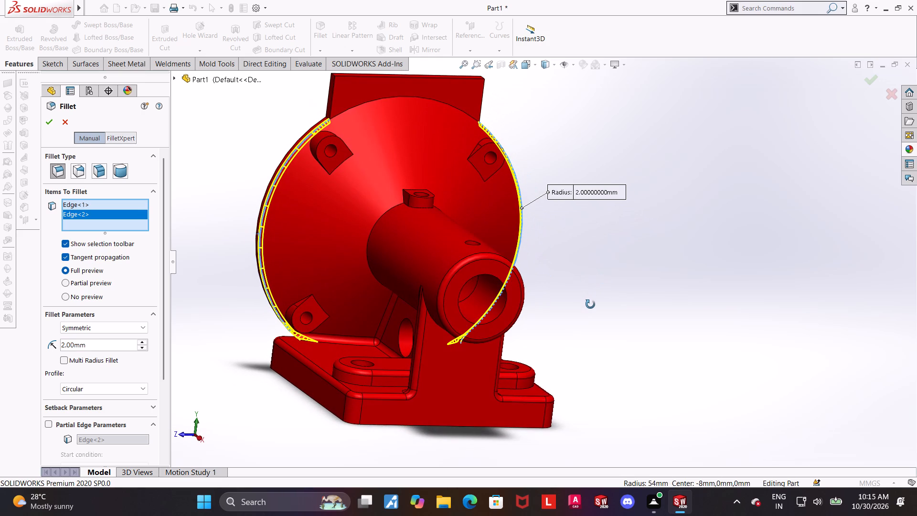
pyautogui.moveTo(590, 304); pyautogui.dragTo(566, 295, button='middle')
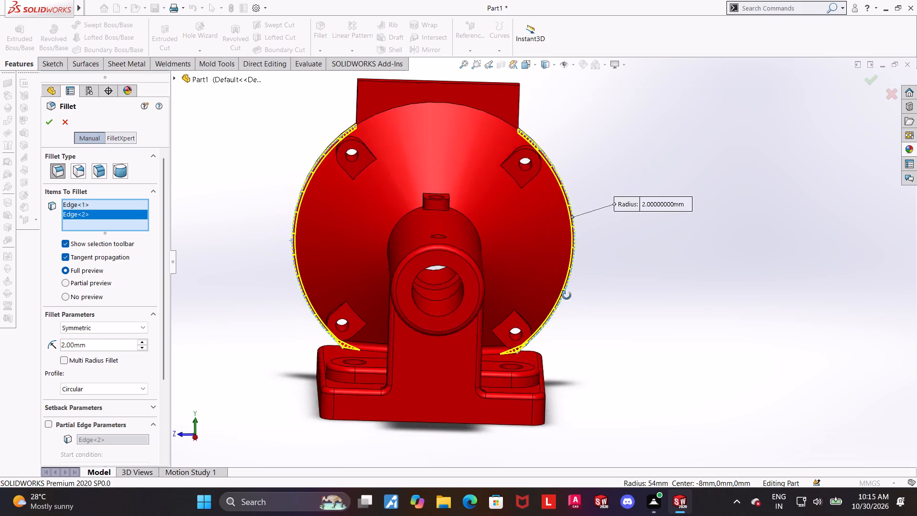
pyautogui.moveTo(566, 295); pyautogui.dragTo(512, 301, button='middle')
pyautogui.scroll(-3, 510, 244)
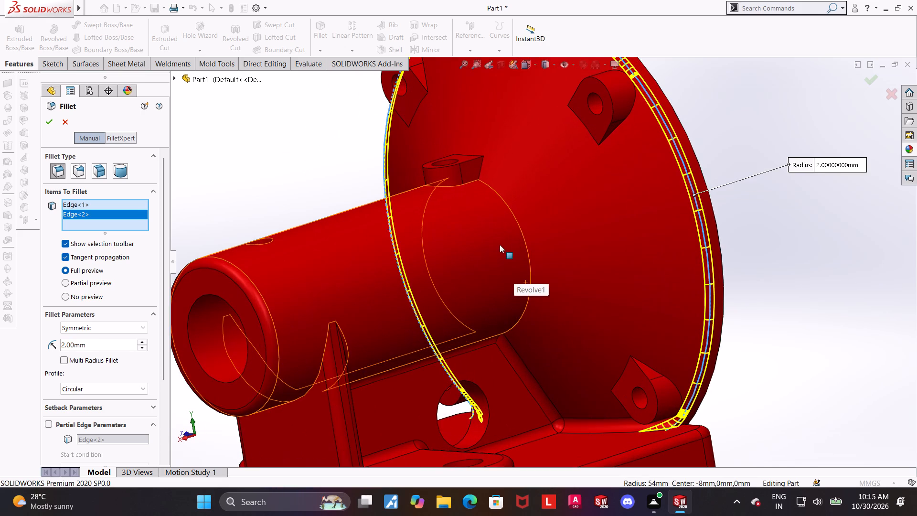
pyautogui.click(516, 216)
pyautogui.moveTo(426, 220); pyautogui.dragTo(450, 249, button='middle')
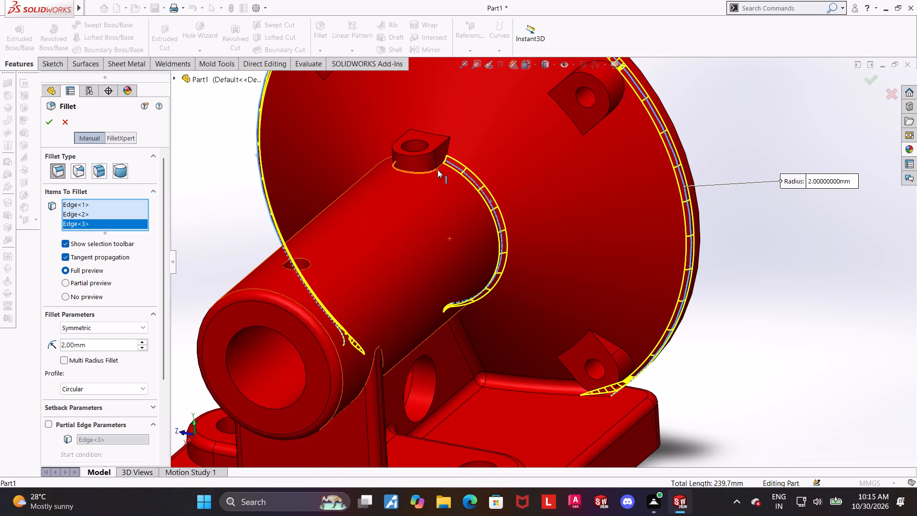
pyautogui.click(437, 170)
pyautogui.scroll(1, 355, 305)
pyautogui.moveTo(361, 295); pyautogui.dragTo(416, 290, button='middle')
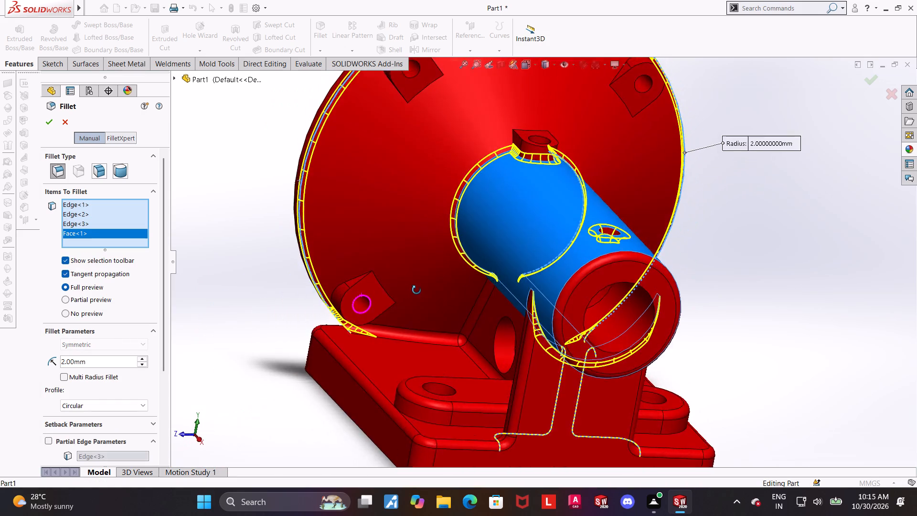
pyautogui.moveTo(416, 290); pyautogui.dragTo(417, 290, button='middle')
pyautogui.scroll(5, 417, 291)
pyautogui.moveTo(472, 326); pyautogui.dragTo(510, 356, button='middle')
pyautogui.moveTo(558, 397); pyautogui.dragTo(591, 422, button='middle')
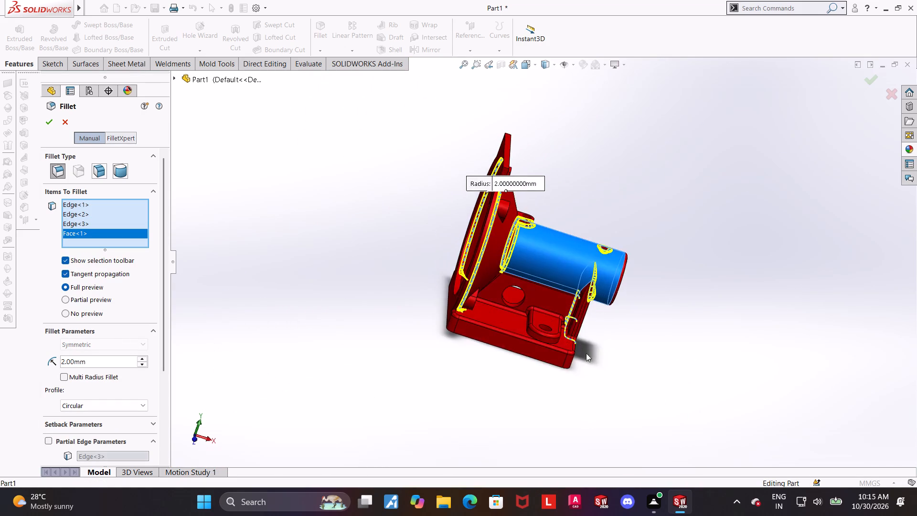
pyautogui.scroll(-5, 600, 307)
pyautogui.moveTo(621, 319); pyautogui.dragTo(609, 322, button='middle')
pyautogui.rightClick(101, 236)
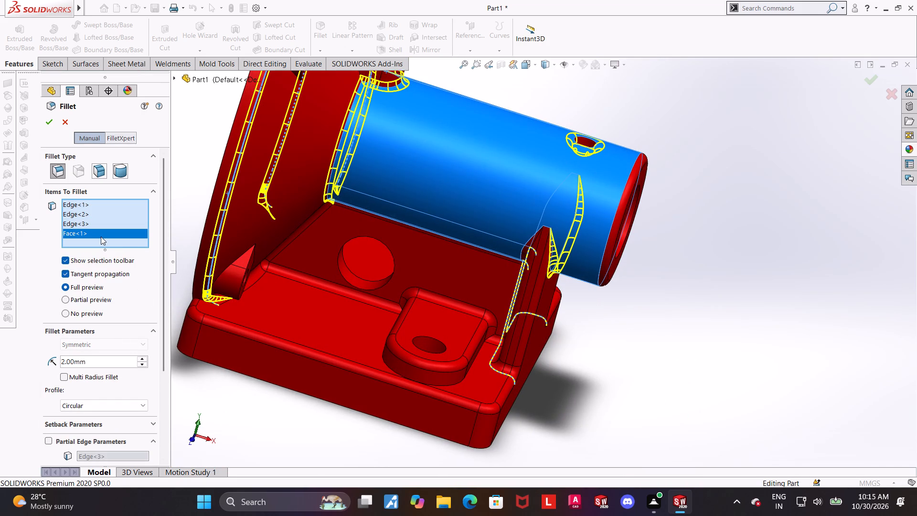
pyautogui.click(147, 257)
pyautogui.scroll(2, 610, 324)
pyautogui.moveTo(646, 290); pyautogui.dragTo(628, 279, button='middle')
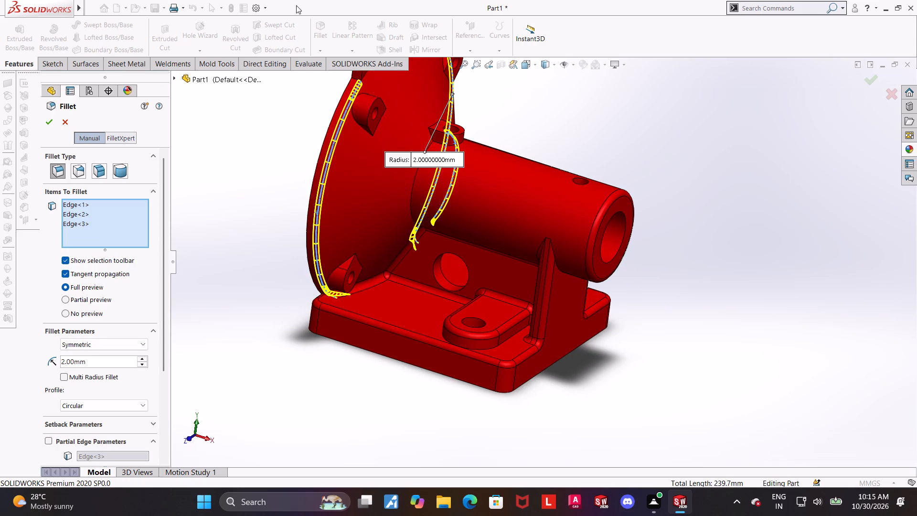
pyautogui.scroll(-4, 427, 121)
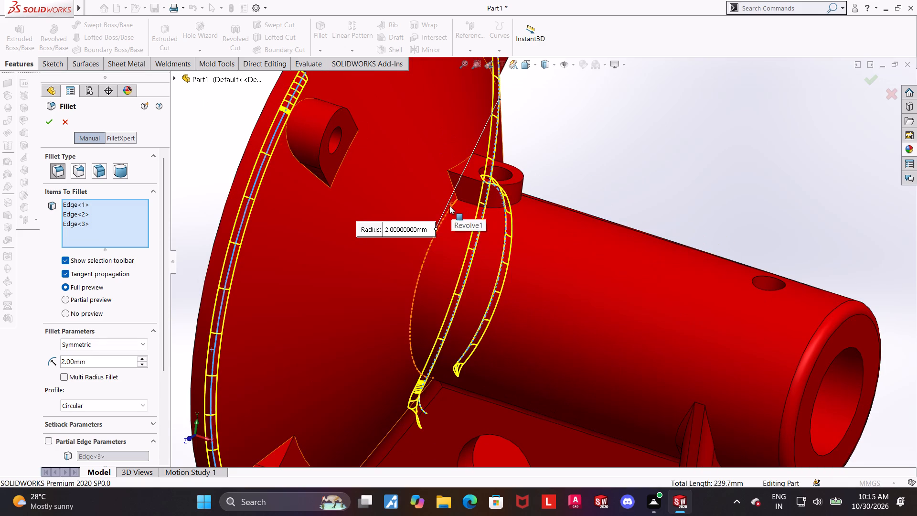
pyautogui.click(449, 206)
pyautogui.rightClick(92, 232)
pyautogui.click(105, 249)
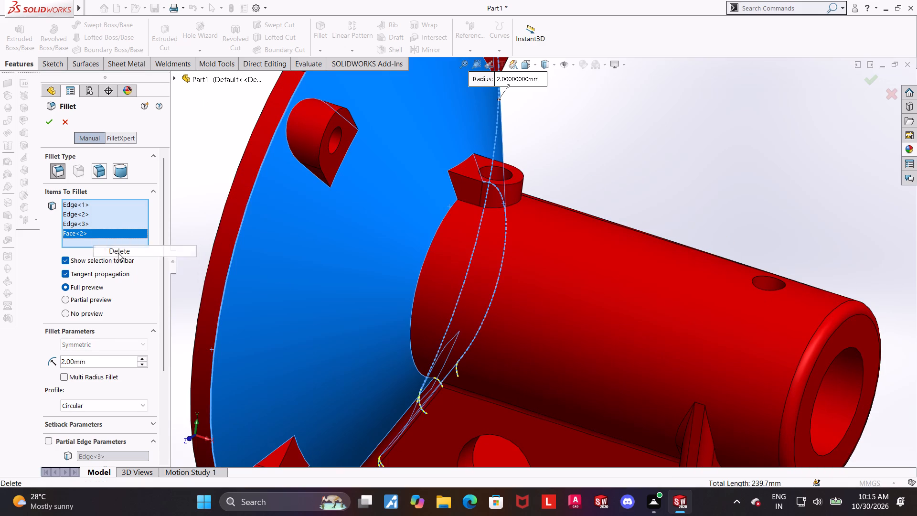
# Add the opposite cylinder-to-flange edge and the edge where the small top boss meets the cylinder to the 2 mm fillet.
pyautogui.click(427, 256)
pyautogui.moveTo(682, 200); pyautogui.dragTo(651, 186, button='middle')
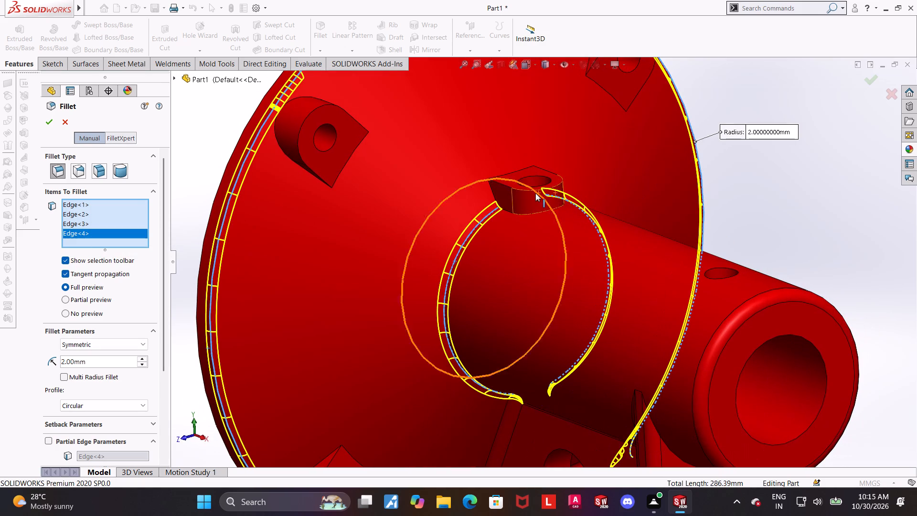
pyautogui.click(549, 210)
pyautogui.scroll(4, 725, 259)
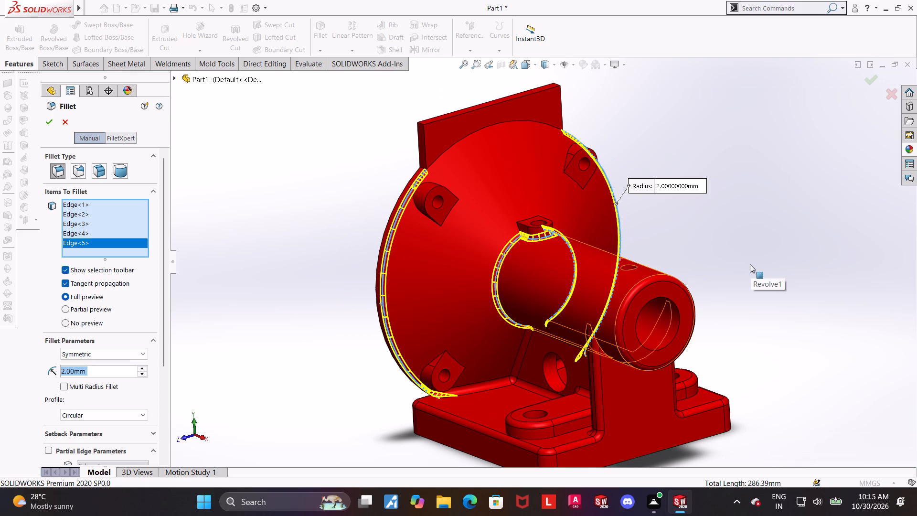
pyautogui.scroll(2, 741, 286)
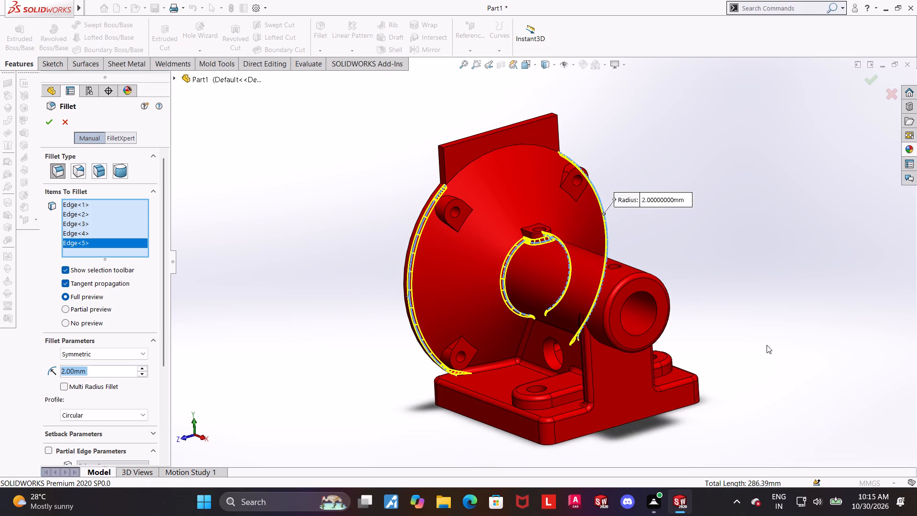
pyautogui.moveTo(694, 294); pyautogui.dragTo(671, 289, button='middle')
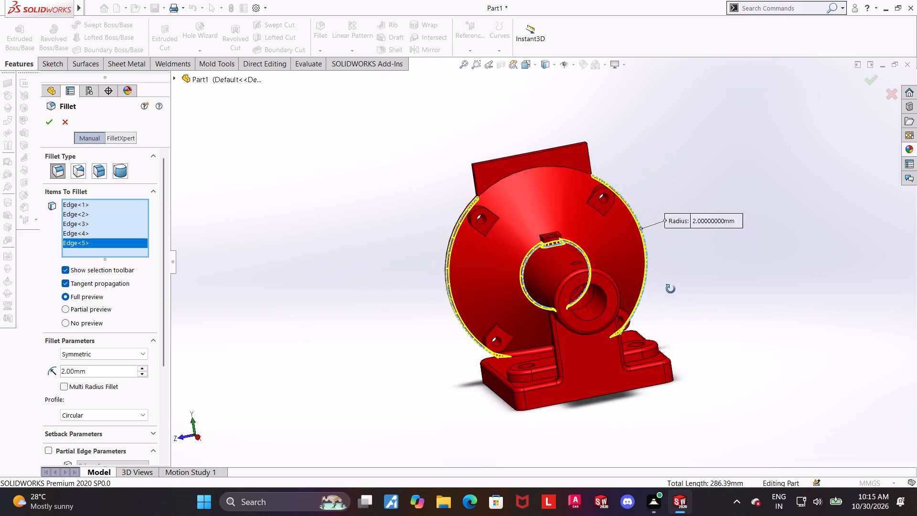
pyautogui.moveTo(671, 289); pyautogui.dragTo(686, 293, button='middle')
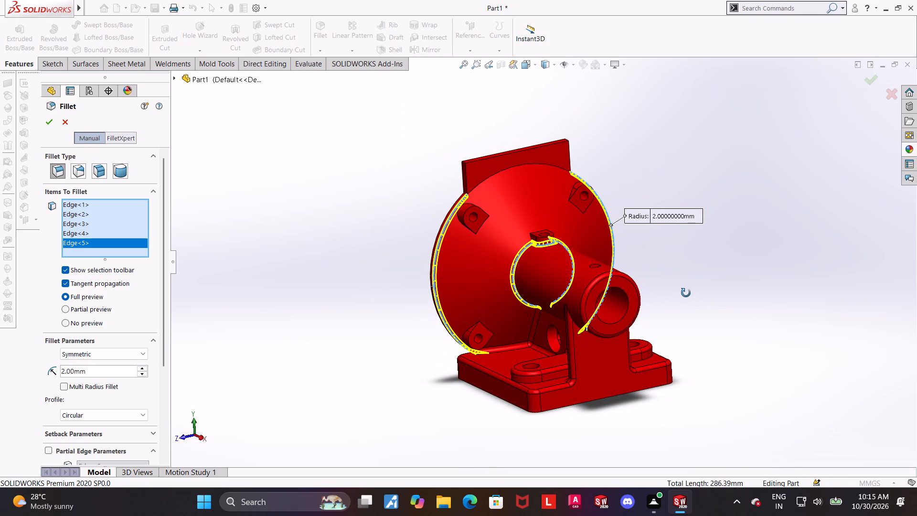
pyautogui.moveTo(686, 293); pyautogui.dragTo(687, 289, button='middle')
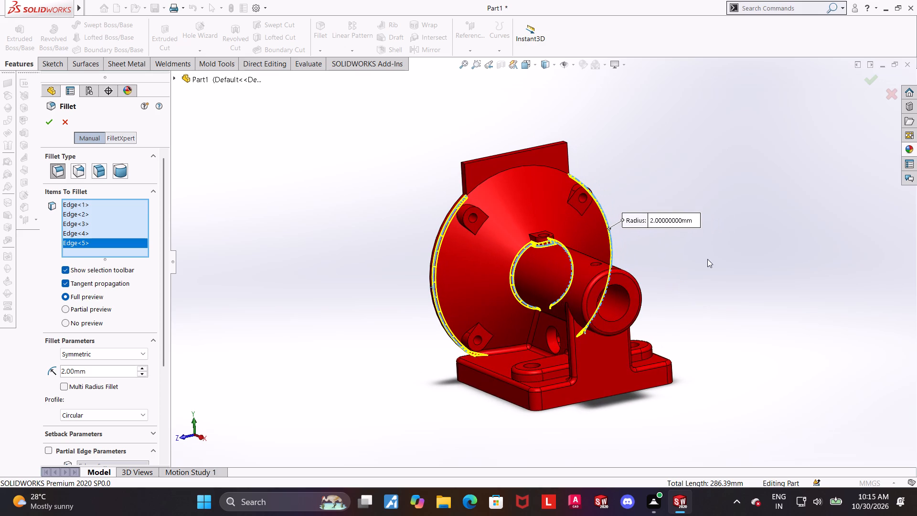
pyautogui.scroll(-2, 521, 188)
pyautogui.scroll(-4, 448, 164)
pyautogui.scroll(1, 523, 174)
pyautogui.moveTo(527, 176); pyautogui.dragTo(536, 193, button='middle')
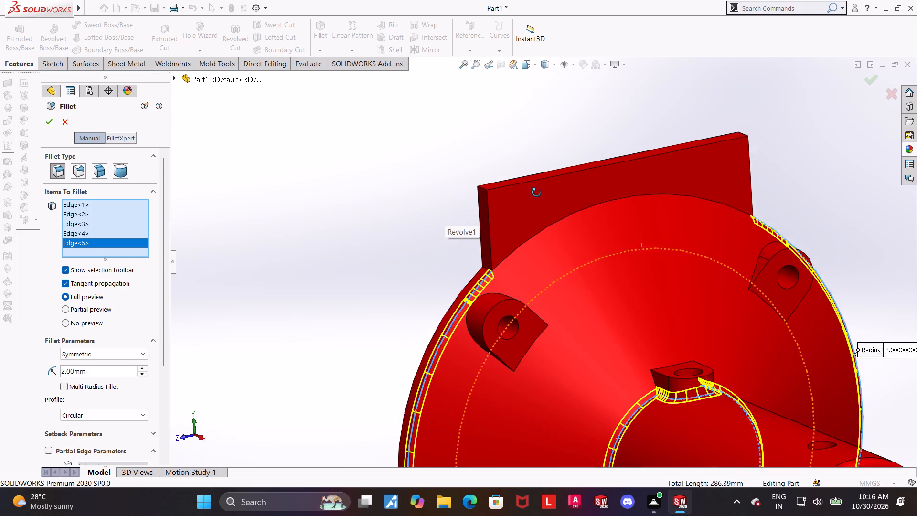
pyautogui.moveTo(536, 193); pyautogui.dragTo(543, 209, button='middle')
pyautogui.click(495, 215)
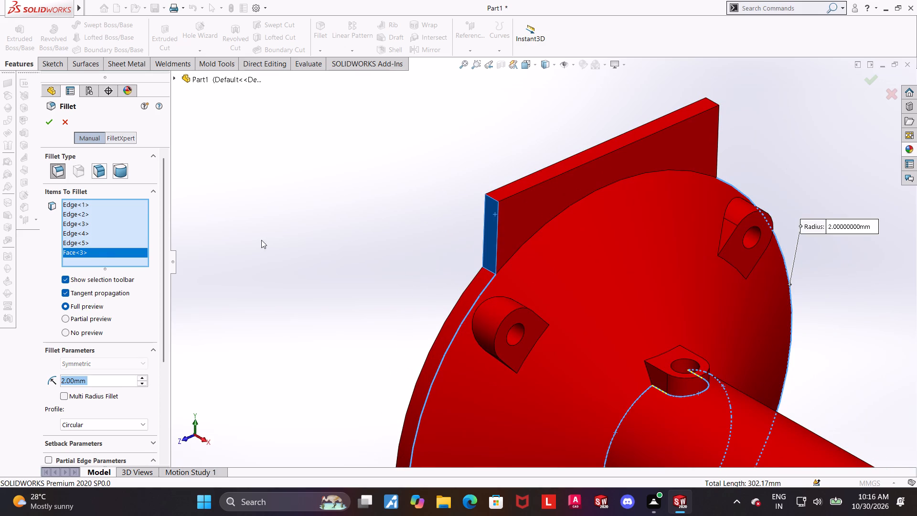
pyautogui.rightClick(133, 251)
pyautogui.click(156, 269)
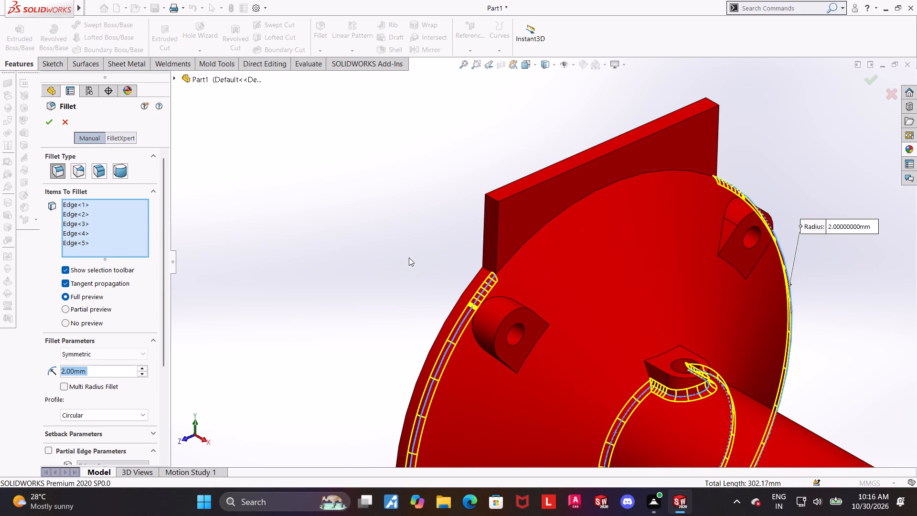
# Add the upper plate's narrow top face to the 2 mm fillet selection and apply the fillet.
pyautogui.click(562, 170)
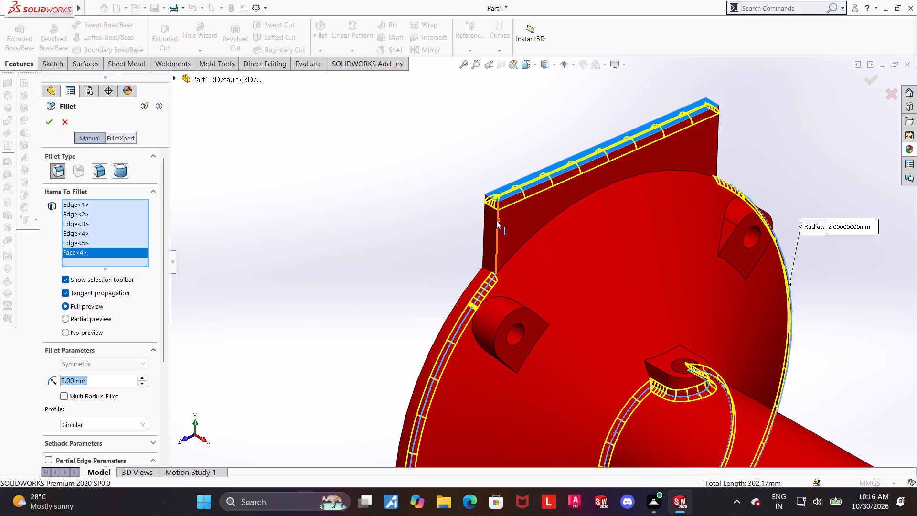
pyautogui.moveTo(510, 225); pyautogui.dragTo(487, 252, button='middle')
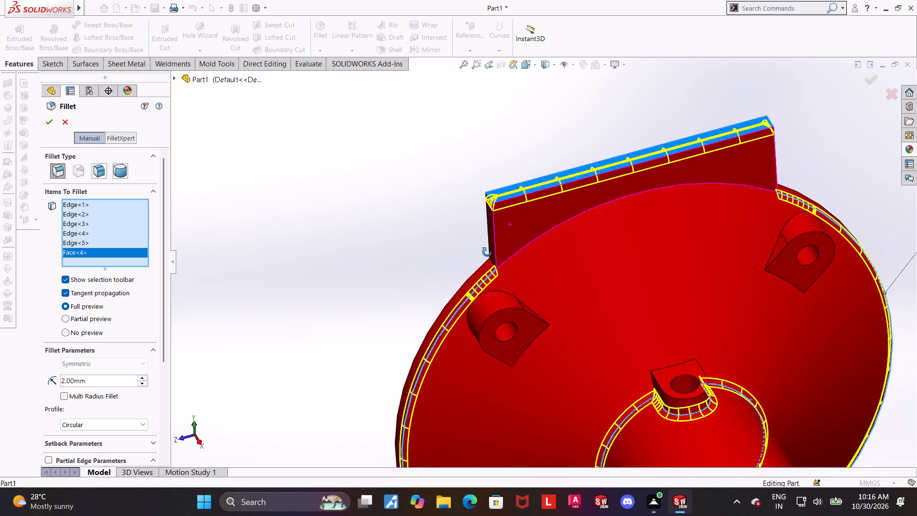
pyautogui.moveTo(487, 252); pyautogui.dragTo(498, 256, button='middle')
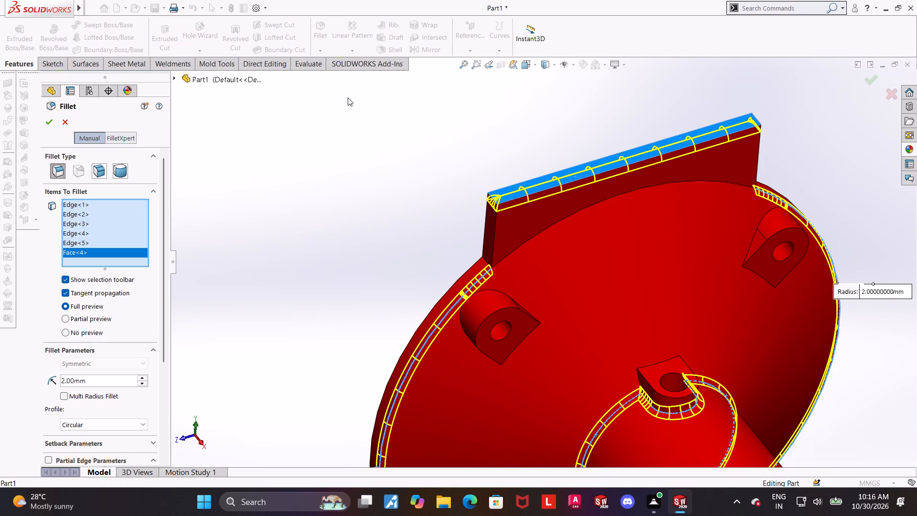
pyautogui.scroll(4, 472, 200)
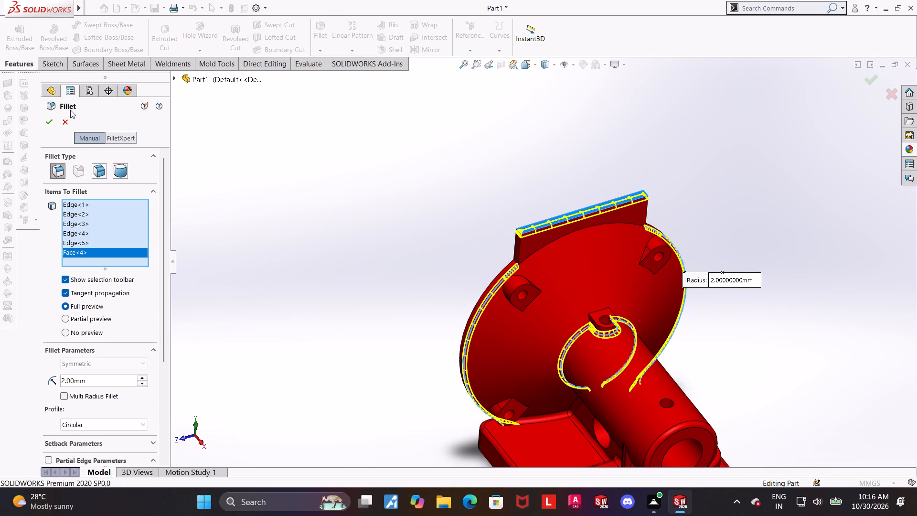
pyautogui.click(52, 131)
pyautogui.click(44, 124)
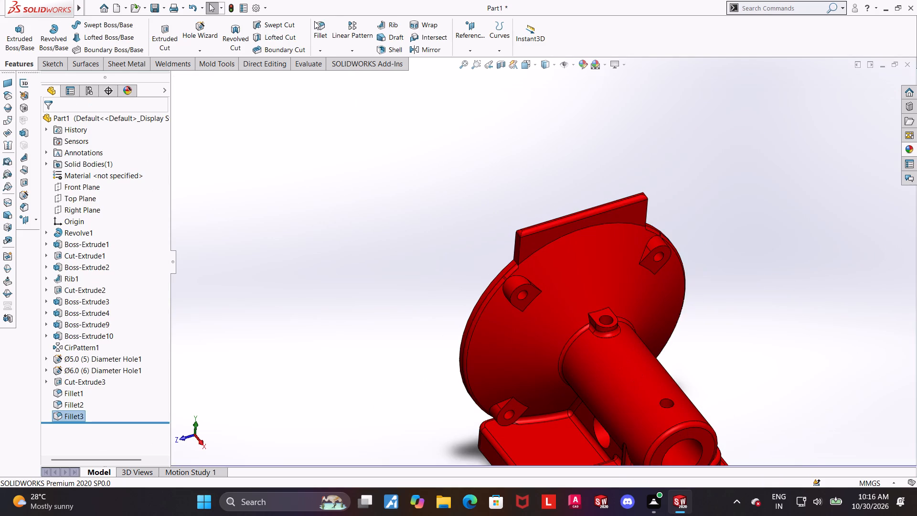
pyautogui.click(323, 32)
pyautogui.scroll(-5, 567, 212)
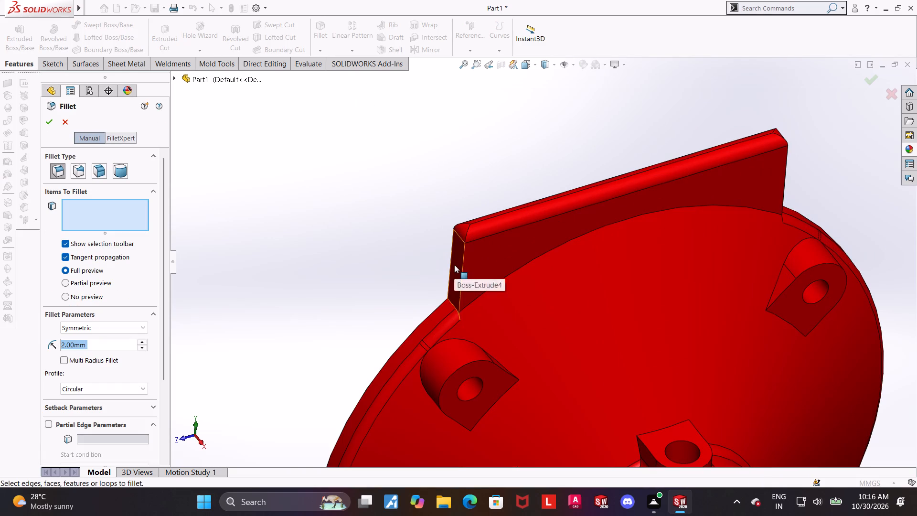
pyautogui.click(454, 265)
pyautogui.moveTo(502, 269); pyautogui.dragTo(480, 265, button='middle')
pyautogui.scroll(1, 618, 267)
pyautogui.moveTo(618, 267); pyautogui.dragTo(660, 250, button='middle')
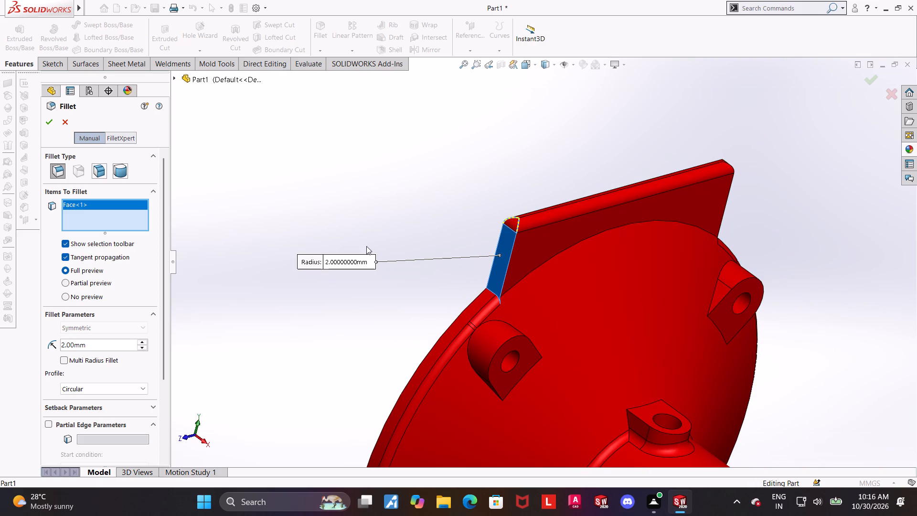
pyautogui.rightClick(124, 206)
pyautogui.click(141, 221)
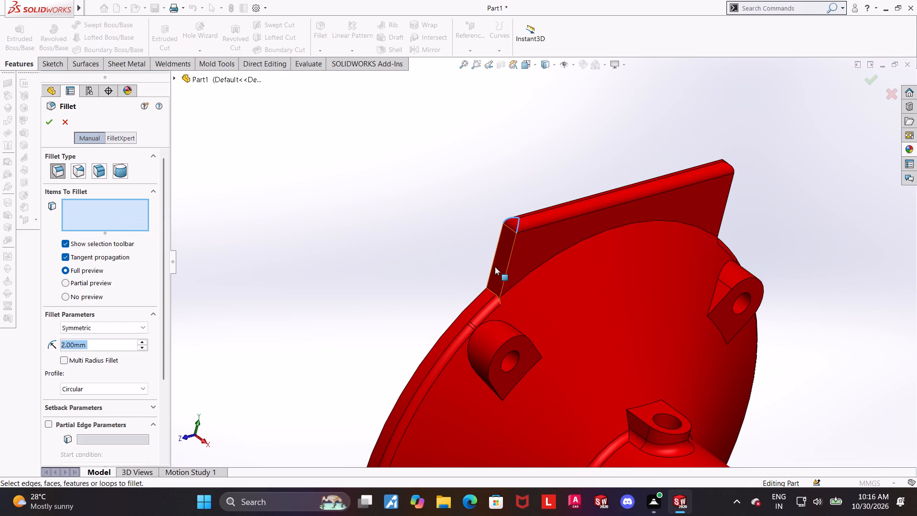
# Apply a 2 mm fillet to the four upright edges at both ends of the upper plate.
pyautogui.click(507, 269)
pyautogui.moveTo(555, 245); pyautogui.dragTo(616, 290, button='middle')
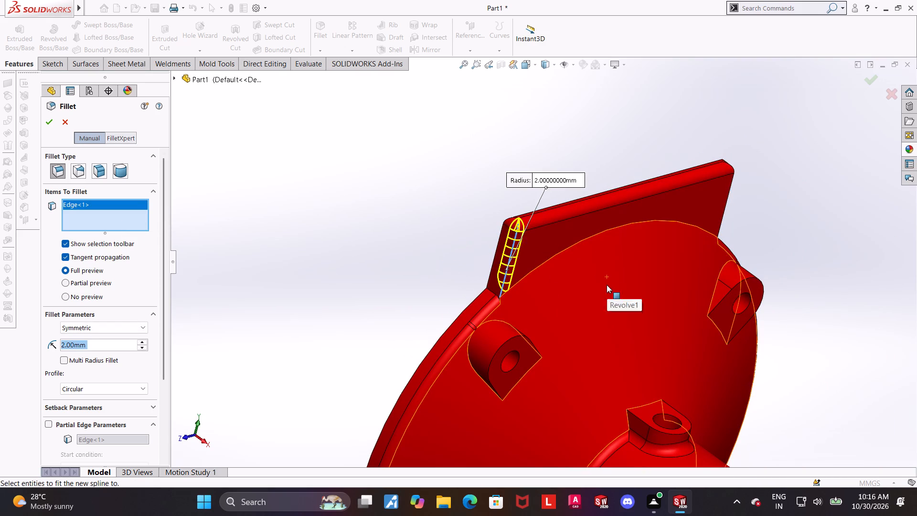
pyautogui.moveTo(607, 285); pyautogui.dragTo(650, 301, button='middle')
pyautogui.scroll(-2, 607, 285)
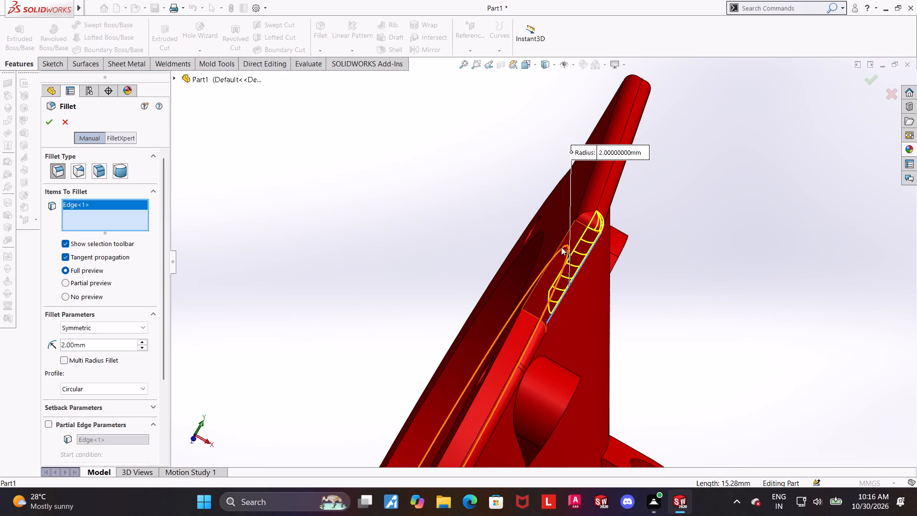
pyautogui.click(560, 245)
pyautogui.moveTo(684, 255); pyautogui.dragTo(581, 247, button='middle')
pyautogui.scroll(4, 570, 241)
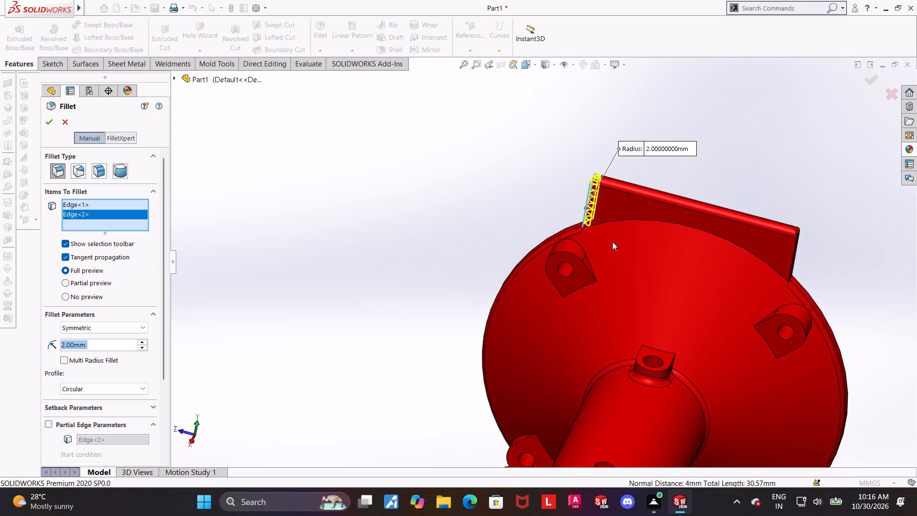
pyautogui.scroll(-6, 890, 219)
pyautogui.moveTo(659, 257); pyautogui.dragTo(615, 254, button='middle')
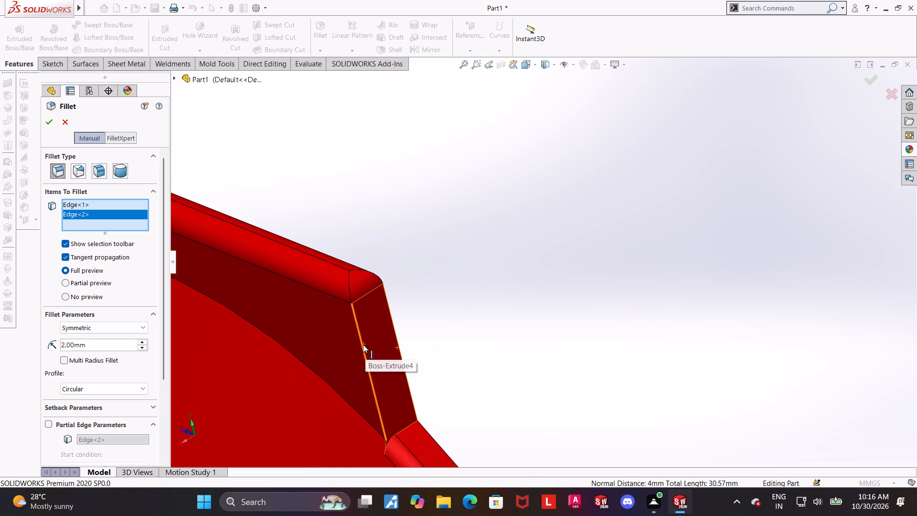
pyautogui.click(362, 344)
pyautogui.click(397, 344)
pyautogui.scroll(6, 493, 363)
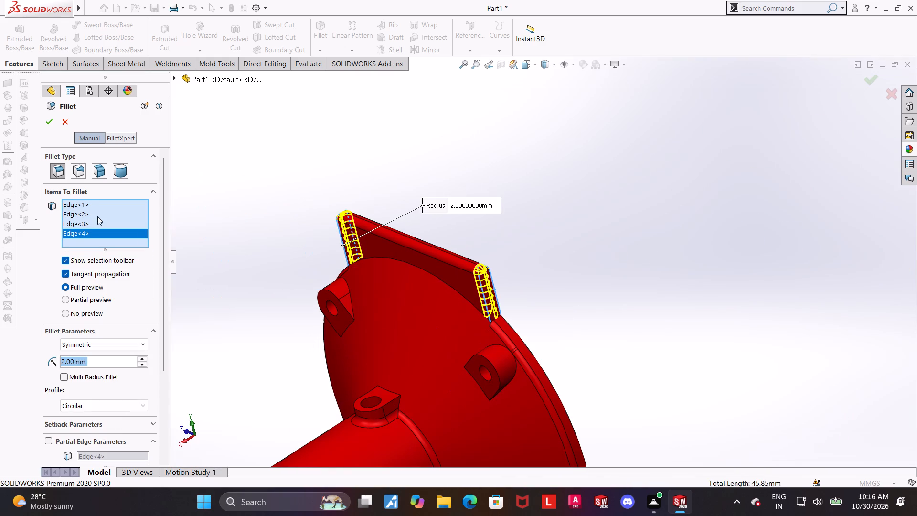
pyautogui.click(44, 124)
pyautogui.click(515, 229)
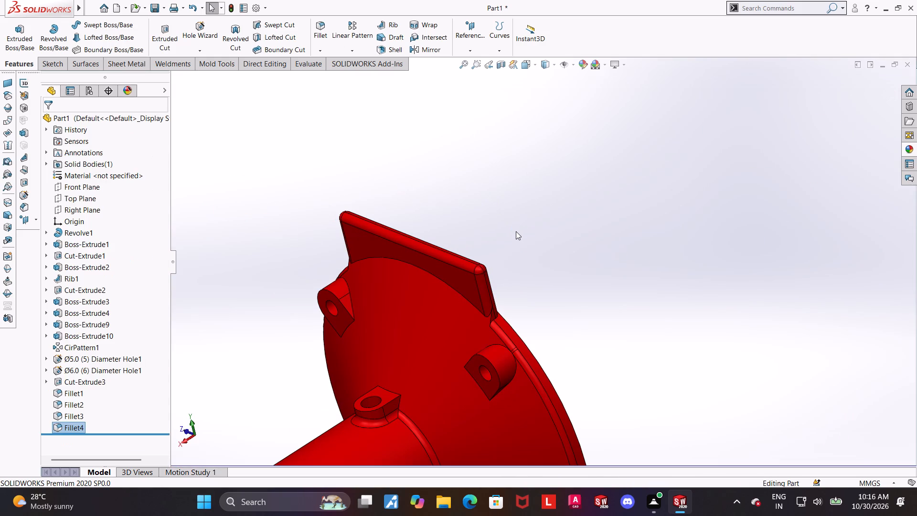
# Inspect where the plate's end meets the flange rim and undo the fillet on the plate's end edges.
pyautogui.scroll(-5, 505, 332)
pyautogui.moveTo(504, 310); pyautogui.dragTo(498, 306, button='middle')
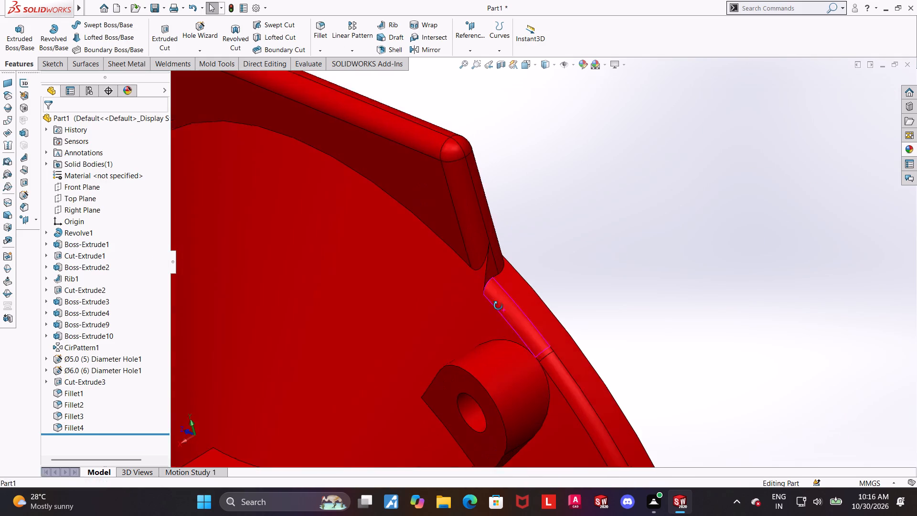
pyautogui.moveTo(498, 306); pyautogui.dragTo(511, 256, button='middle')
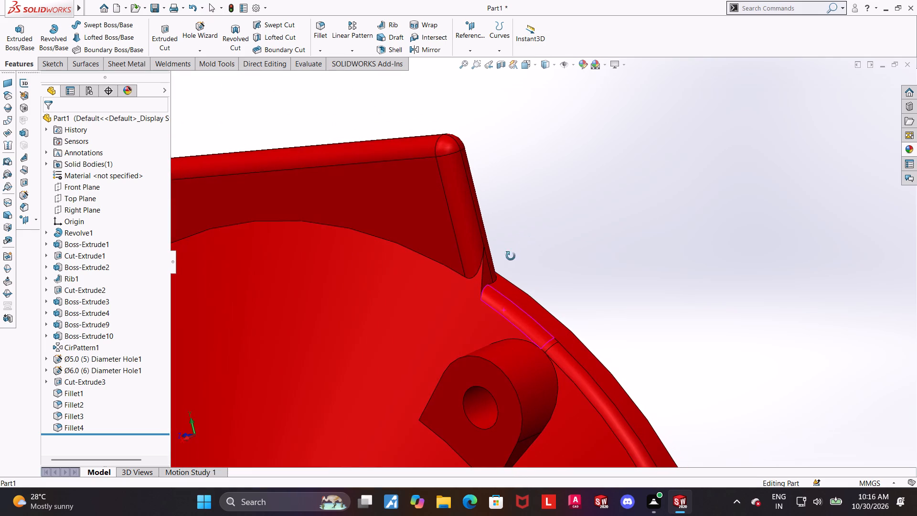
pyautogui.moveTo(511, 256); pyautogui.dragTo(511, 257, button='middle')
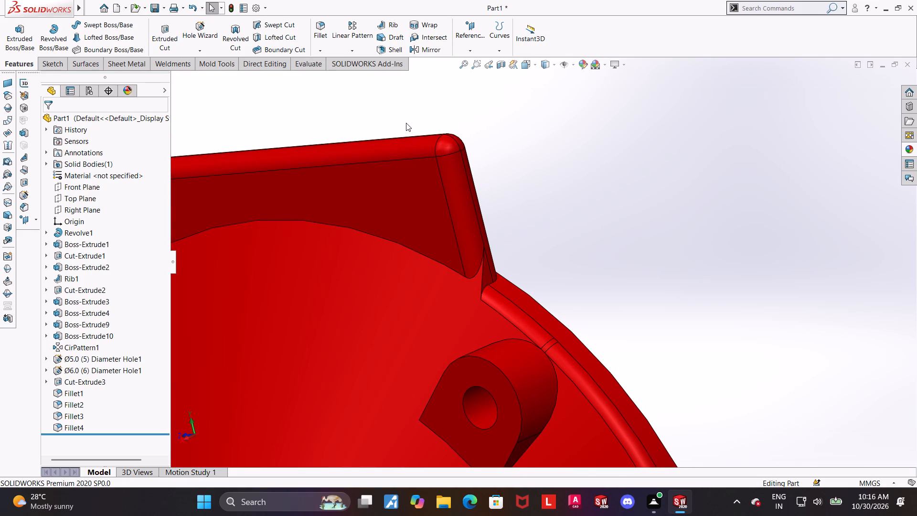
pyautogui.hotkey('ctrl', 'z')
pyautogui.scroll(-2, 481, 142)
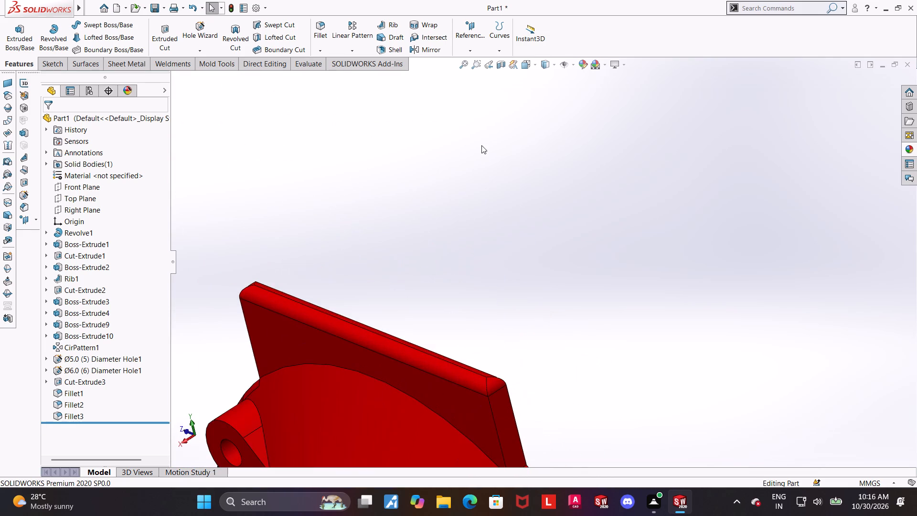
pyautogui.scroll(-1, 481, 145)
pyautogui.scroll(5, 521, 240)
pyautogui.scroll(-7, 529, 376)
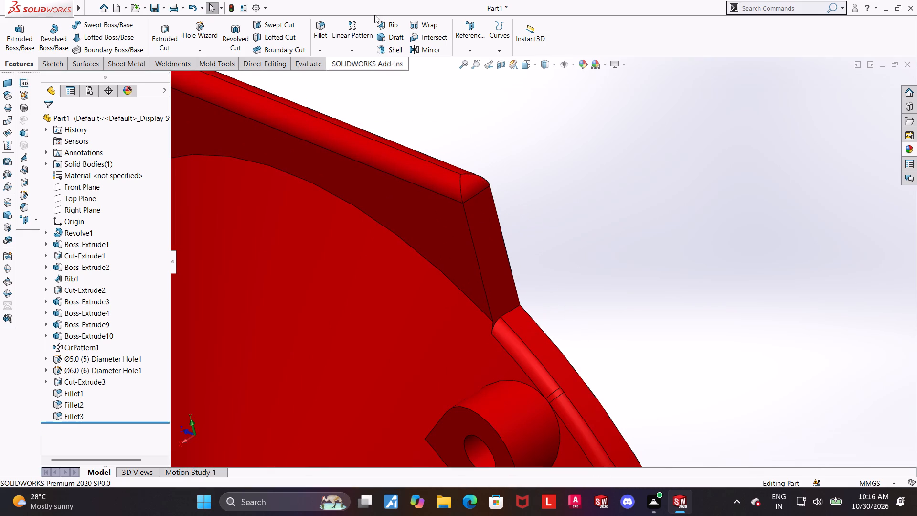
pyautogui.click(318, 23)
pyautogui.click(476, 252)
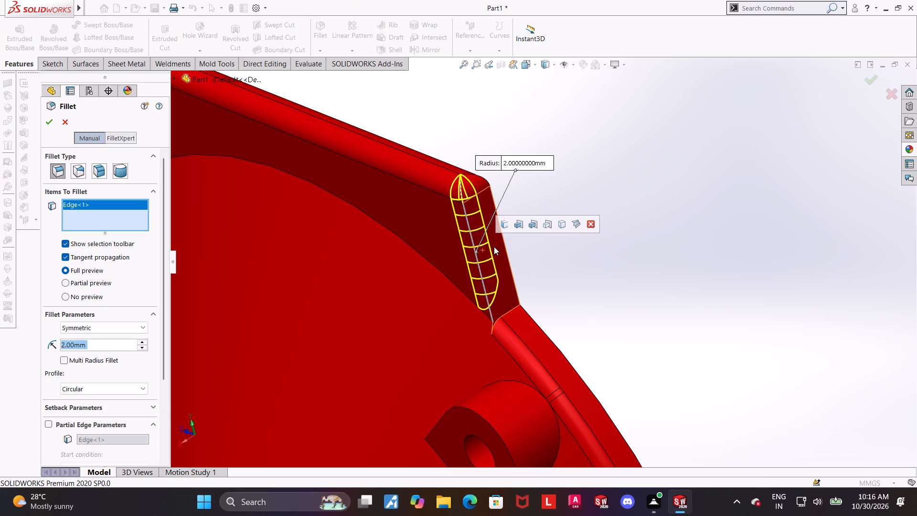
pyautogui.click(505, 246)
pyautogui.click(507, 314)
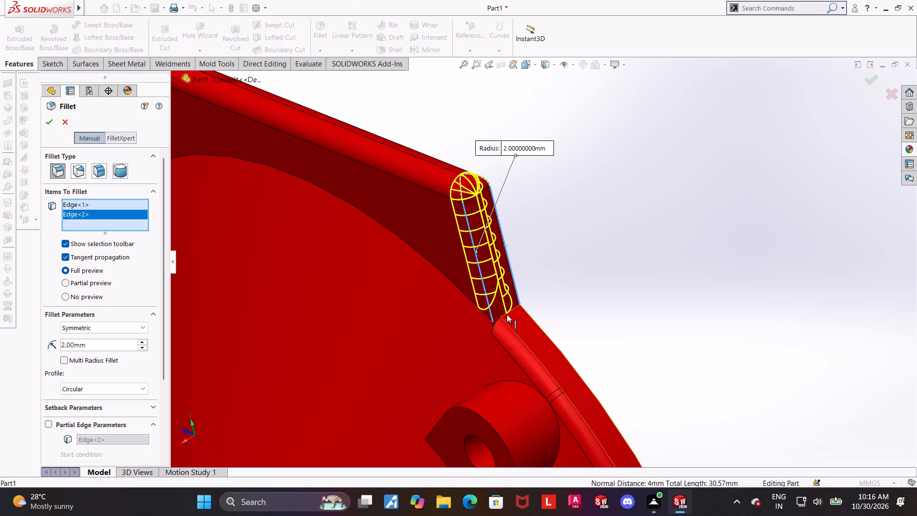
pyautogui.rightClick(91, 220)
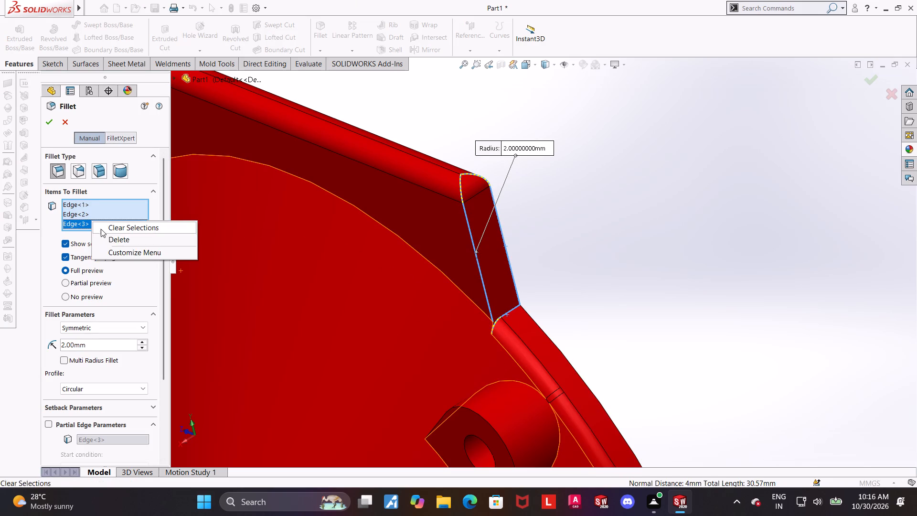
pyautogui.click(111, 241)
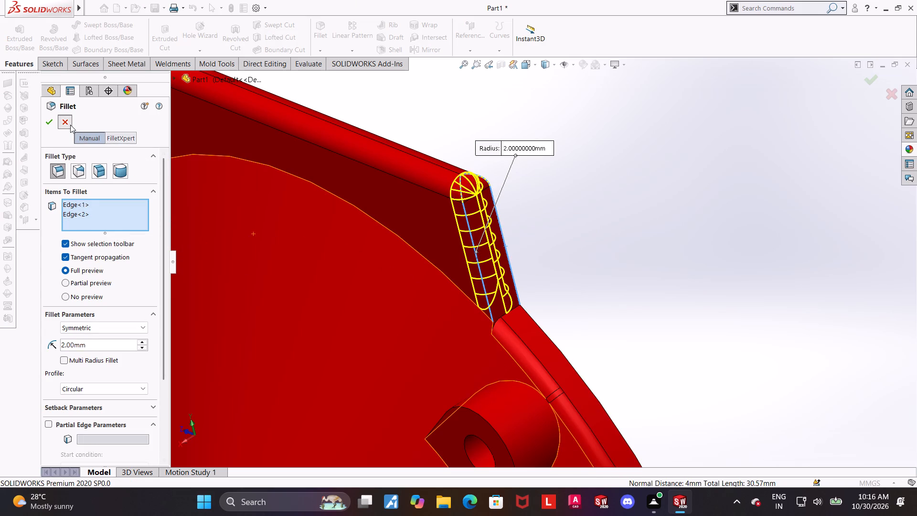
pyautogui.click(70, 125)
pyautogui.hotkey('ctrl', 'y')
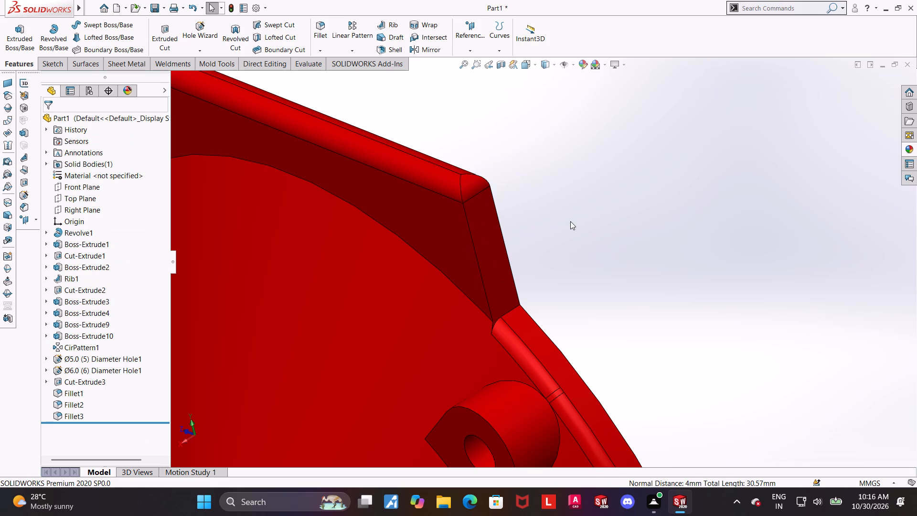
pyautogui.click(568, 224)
# Fillet the four upright edges at both ends of the upper plate with a 2 mm radius.
pyautogui.click(319, 29)
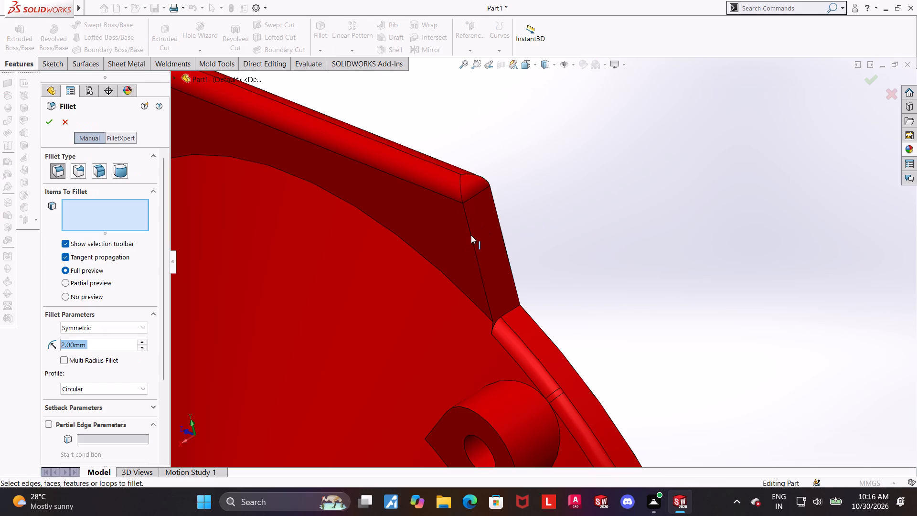
pyautogui.click(471, 235)
pyautogui.moveTo(583, 247); pyautogui.dragTo(516, 272, button='middle')
pyautogui.click(494, 256)
pyautogui.scroll(3, 498, 262)
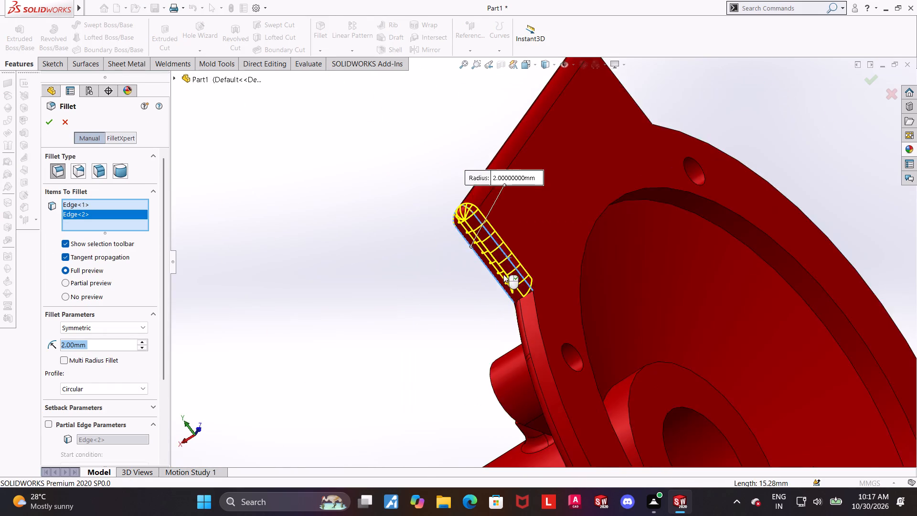
pyautogui.moveTo(503, 279); pyautogui.dragTo(706, 228, button='middle')
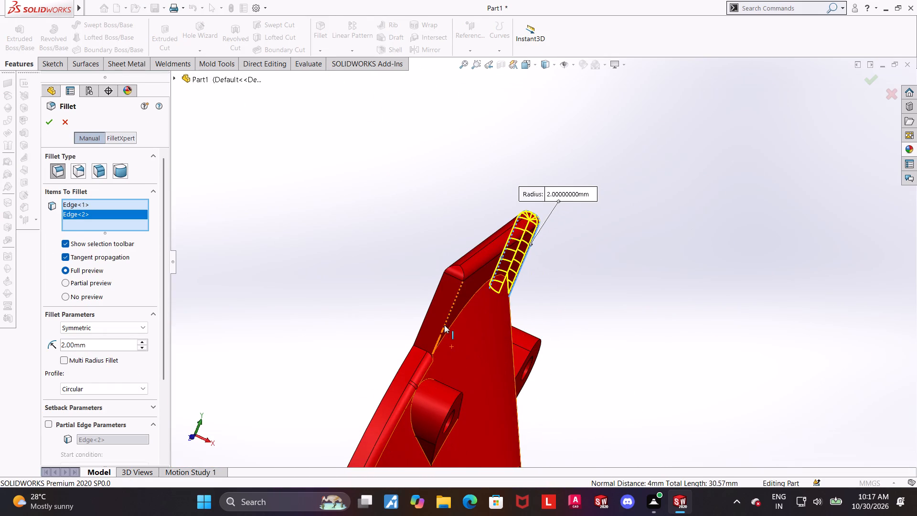
pyautogui.click(444, 325)
pyautogui.click(428, 308)
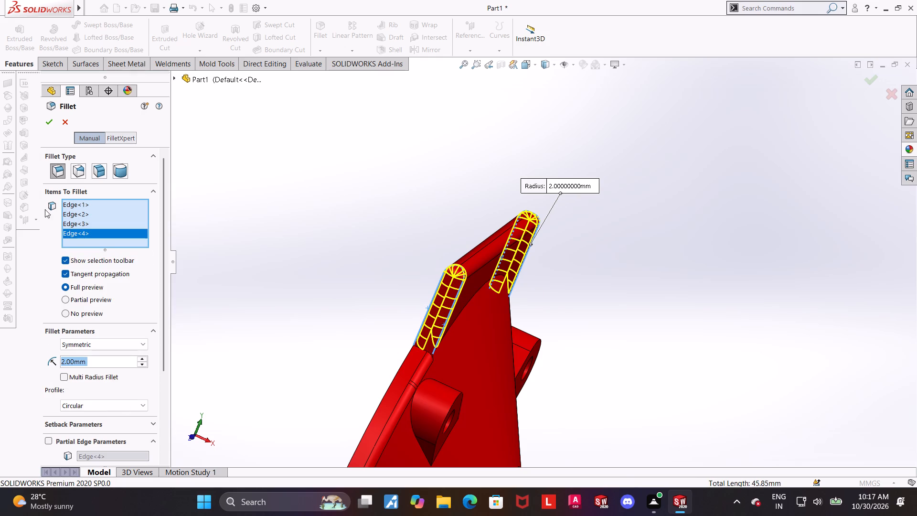
pyautogui.click(56, 117)
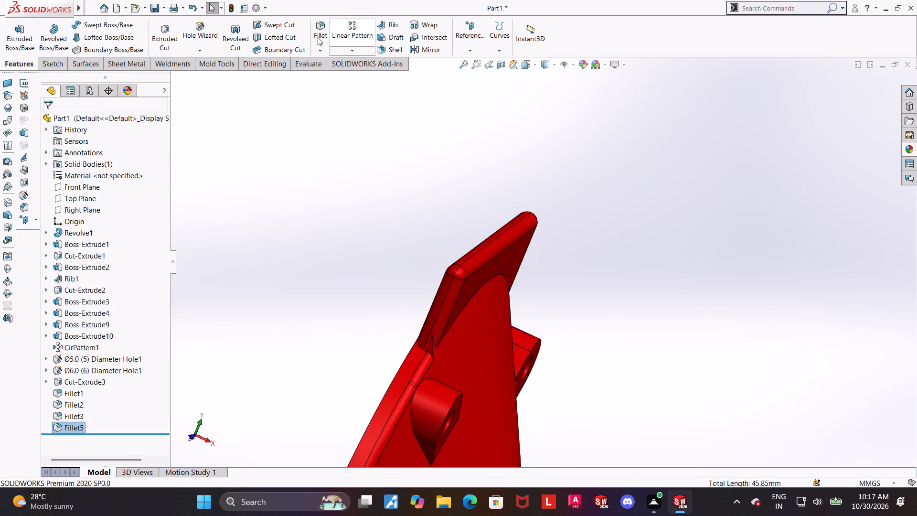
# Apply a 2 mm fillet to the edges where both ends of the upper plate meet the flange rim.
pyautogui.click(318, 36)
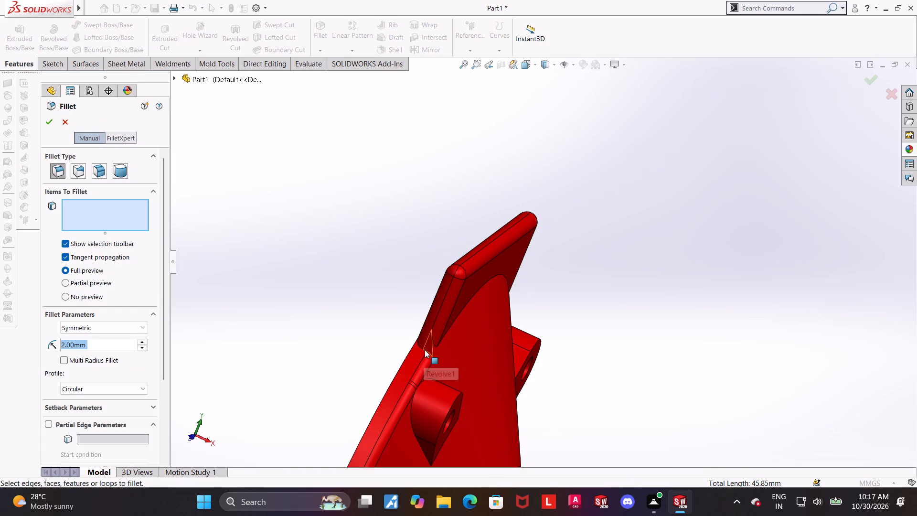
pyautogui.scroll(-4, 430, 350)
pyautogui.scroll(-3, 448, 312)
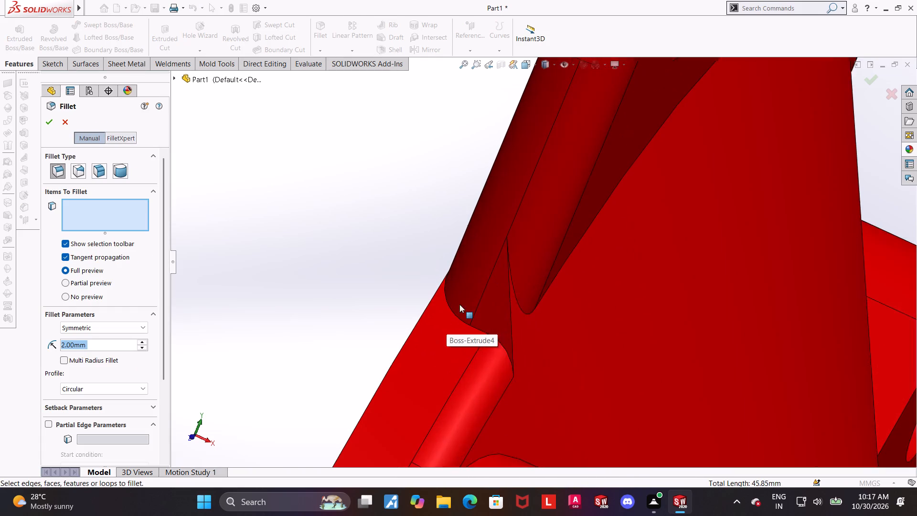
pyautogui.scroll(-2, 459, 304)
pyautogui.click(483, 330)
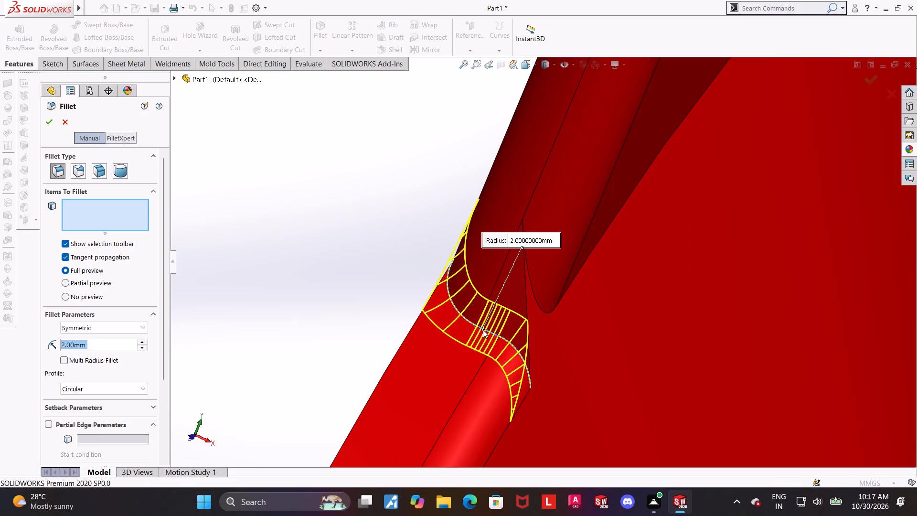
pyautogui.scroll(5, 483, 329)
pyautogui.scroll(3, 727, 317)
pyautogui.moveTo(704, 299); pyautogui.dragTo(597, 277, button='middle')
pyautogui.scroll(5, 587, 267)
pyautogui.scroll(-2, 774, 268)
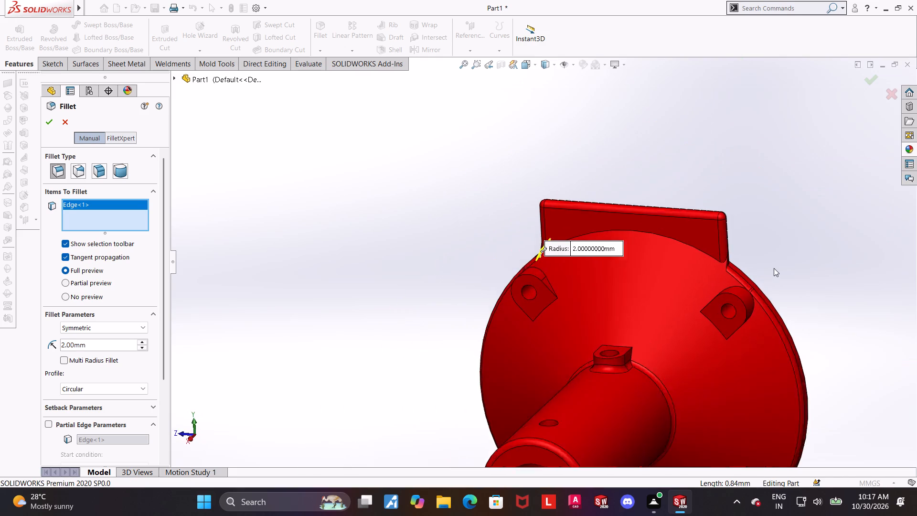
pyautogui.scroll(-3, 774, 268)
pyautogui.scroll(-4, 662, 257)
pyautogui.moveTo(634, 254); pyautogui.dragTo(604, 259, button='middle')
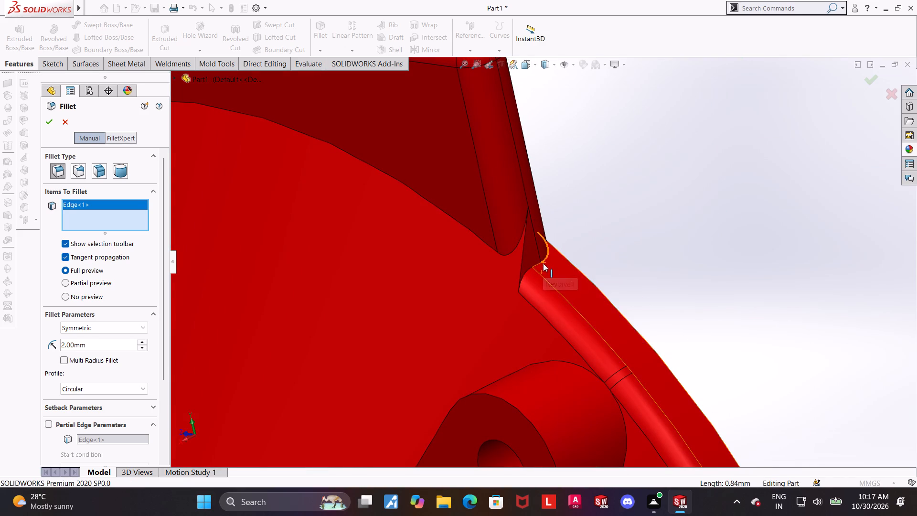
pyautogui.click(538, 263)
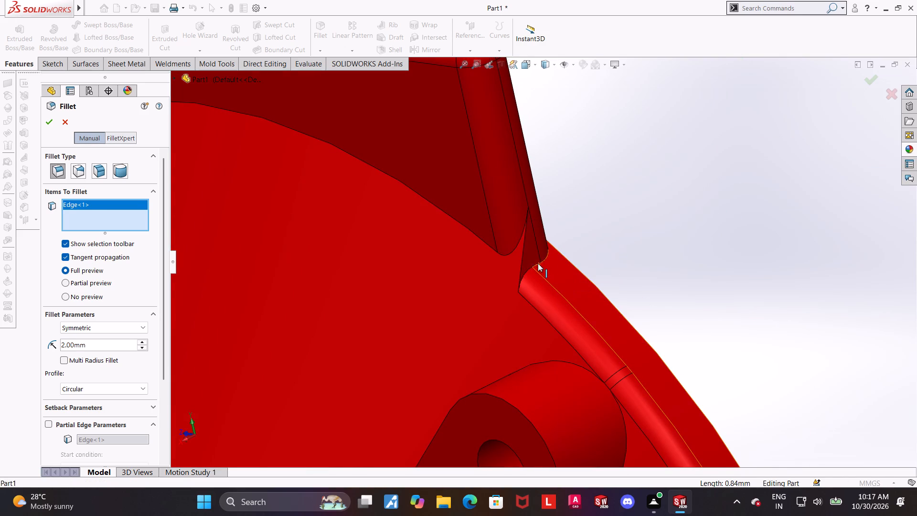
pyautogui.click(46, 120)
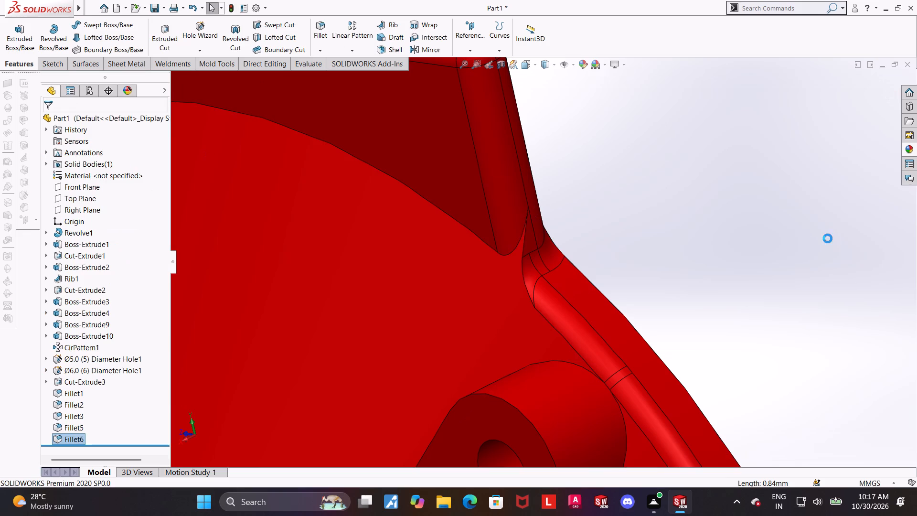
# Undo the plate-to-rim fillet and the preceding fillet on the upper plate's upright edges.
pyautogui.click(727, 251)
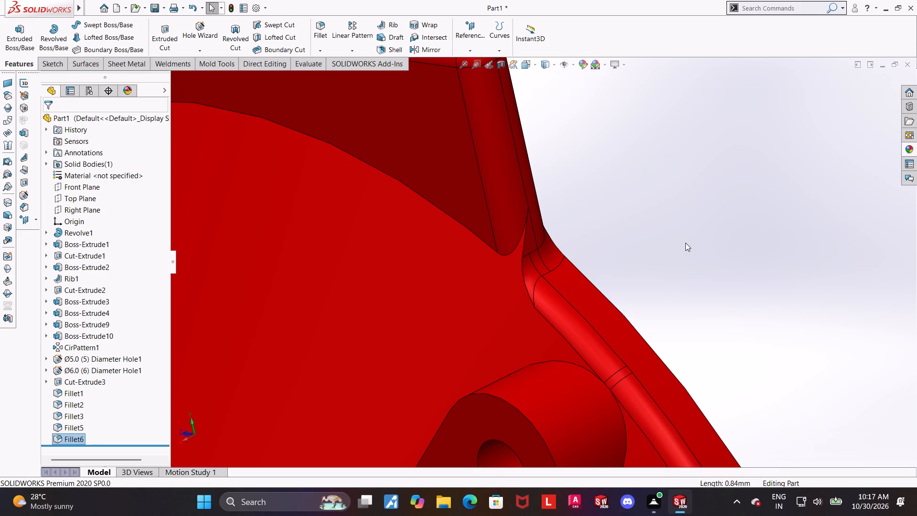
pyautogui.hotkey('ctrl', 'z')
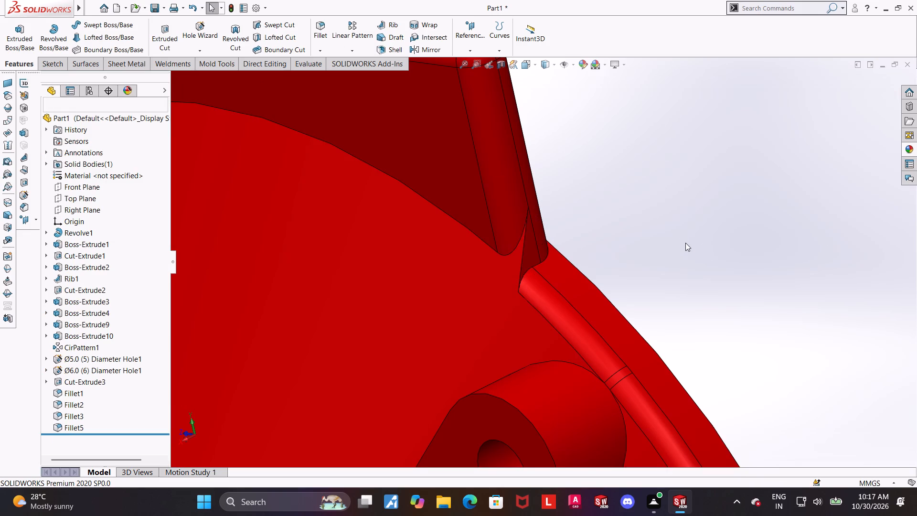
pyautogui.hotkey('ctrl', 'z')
# Start a 2 mm fillet on the base edges of the two upper lugs where they meet the conical flange face.
pyautogui.scroll(3, 585, 268)
pyautogui.moveTo(579, 315); pyautogui.dragTo(542, 275, button='middle')
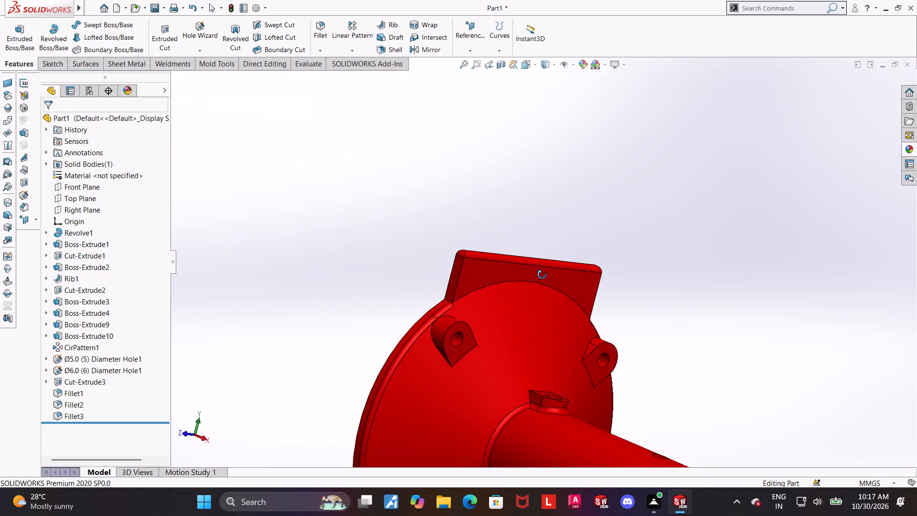
pyautogui.moveTo(542, 275); pyautogui.dragTo(531, 268, button='middle')
pyautogui.scroll(-1, 676, 323)
pyautogui.moveTo(666, 334); pyautogui.dragTo(652, 331, button='middle')
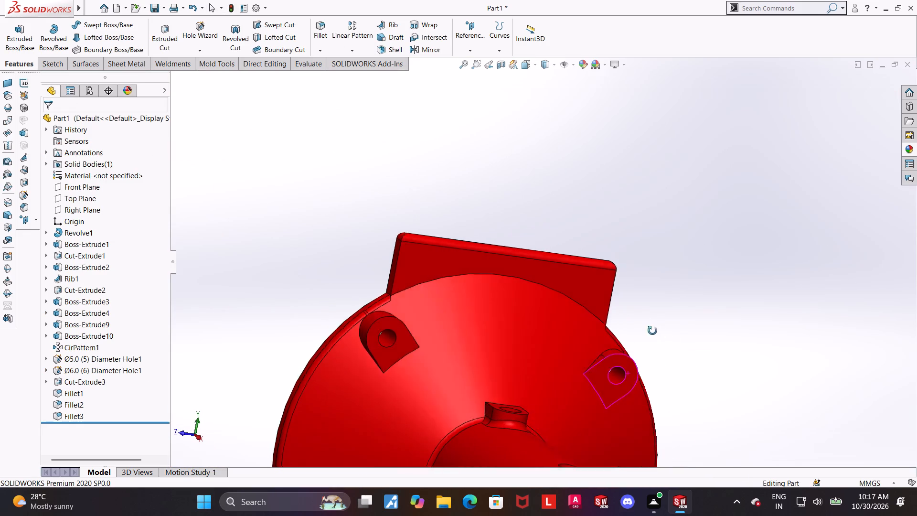
pyautogui.moveTo(652, 331); pyautogui.dragTo(652, 331, button='middle')
pyautogui.moveTo(651, 343); pyautogui.dragTo(605, 339, button='middle')
pyautogui.scroll(-3, 679, 384)
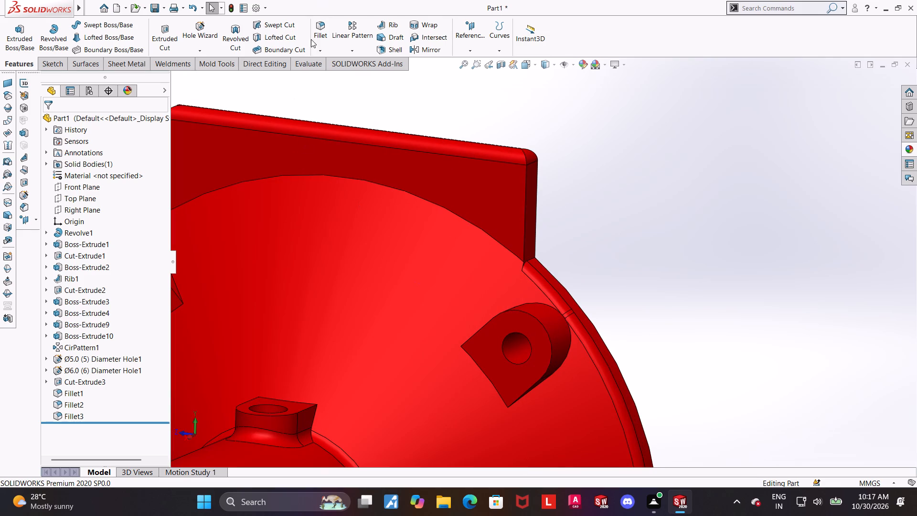
pyautogui.click(311, 39)
pyautogui.moveTo(621, 376); pyautogui.dragTo(600, 384, button='middle')
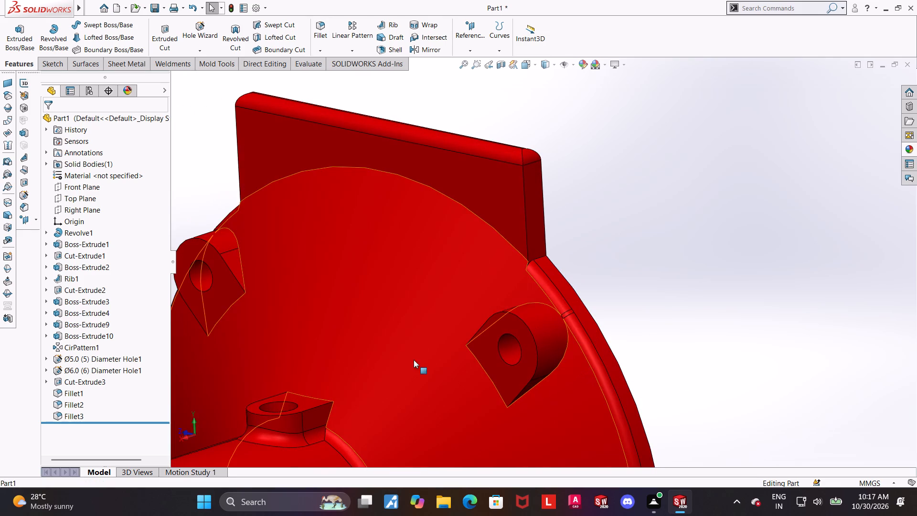
pyautogui.click(564, 355)
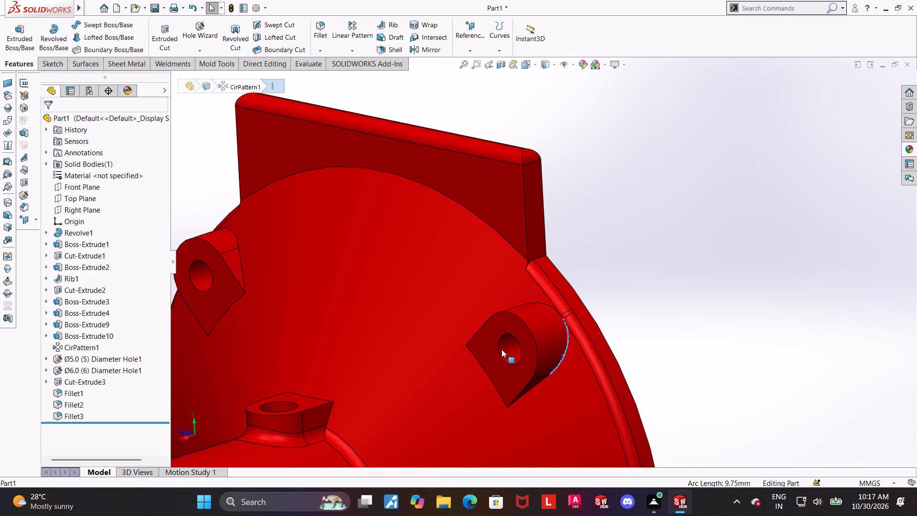
pyautogui.click(314, 20)
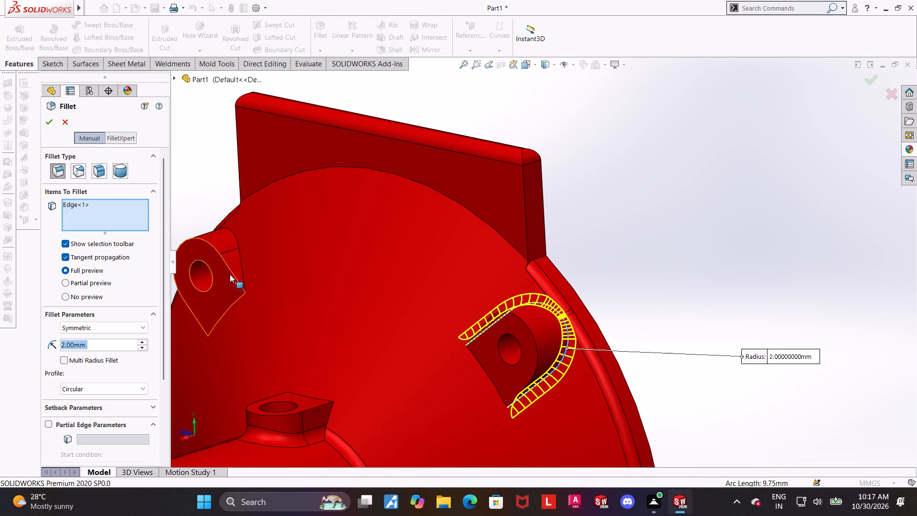
pyautogui.click(241, 270)
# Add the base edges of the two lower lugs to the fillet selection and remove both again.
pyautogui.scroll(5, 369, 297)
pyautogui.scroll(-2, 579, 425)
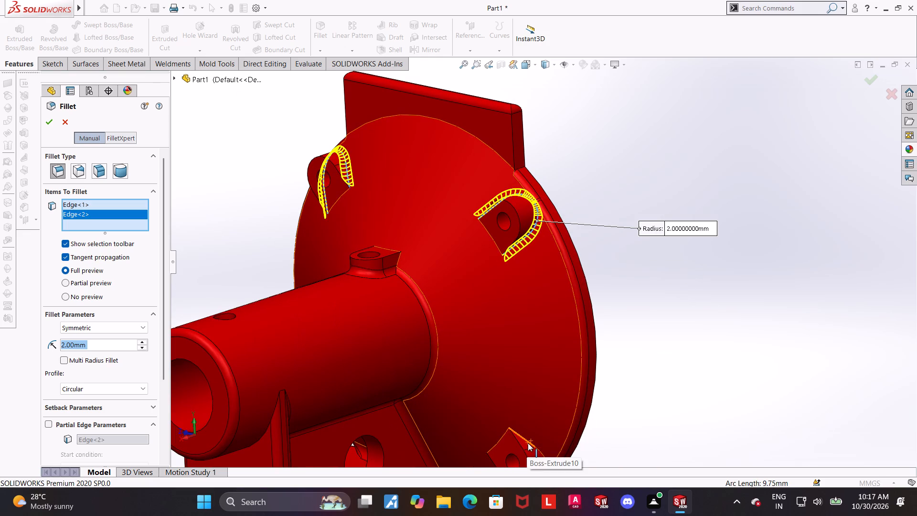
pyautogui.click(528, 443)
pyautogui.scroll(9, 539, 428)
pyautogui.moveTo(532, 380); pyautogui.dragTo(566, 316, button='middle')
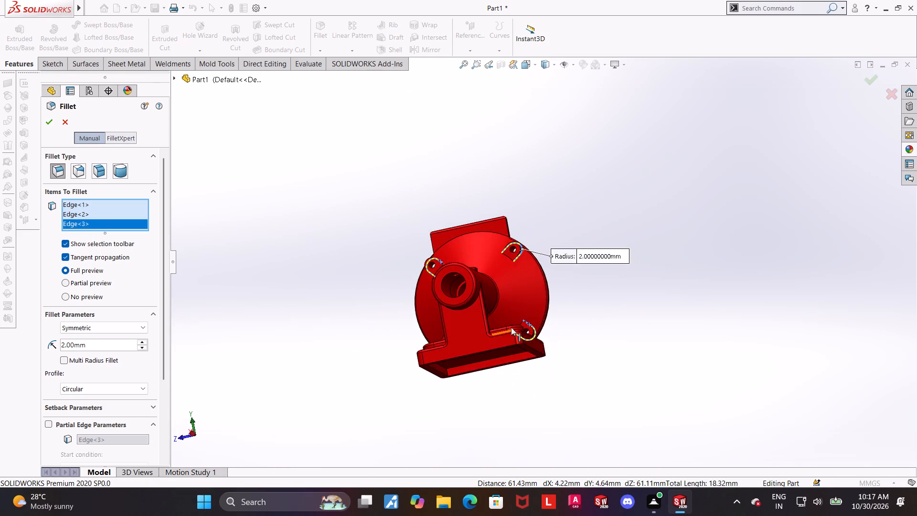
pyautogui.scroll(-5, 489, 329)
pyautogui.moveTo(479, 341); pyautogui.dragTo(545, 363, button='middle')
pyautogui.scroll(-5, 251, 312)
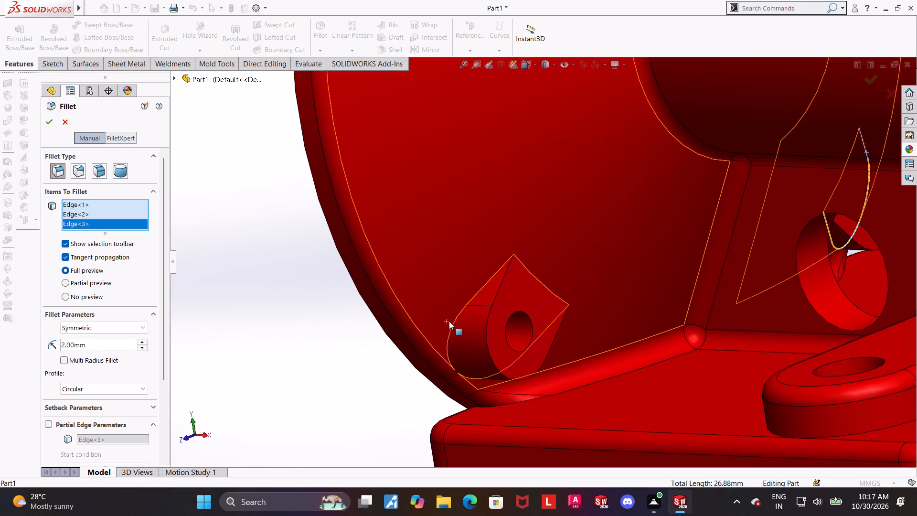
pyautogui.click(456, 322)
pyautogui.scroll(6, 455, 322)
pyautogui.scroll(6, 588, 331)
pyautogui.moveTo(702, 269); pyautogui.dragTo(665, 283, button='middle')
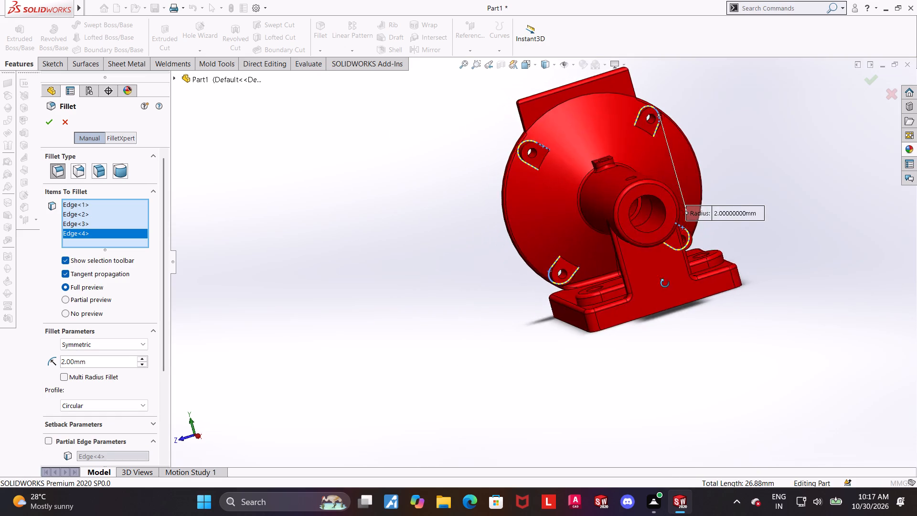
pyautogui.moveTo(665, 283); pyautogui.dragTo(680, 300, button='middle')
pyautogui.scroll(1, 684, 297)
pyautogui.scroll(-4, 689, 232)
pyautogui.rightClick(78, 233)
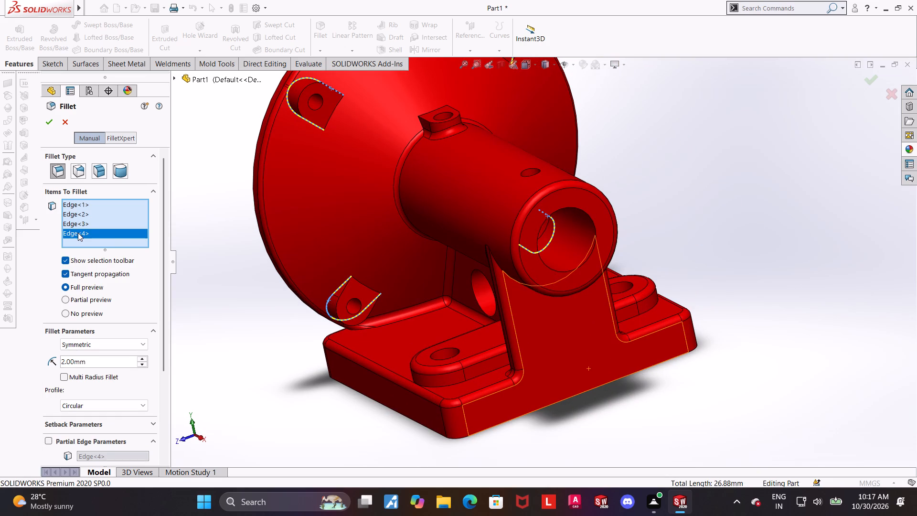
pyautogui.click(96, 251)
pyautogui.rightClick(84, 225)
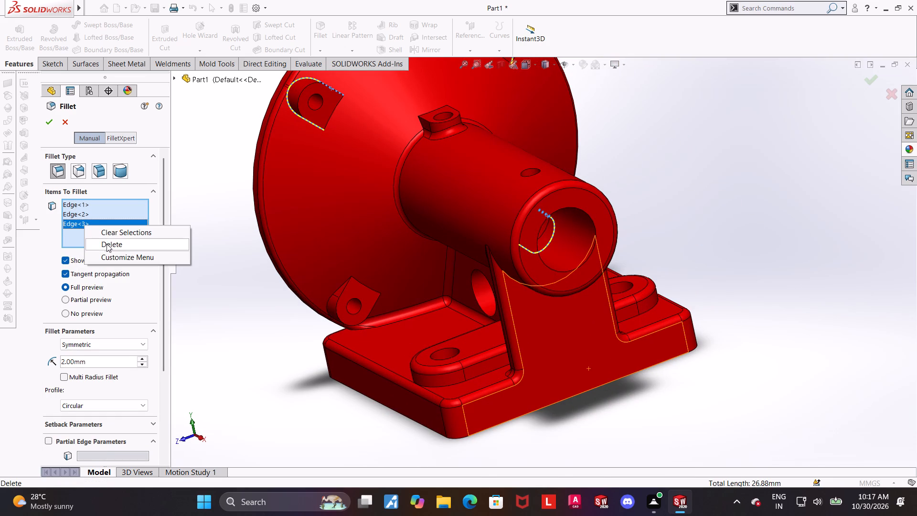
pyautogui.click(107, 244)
# Add an upright edge at one end of the upper plate and the curved plate-to-cone edge to the fillet selection.
pyautogui.moveTo(367, 344); pyautogui.dragTo(390, 303, button='middle')
pyautogui.scroll(-6, 374, 318)
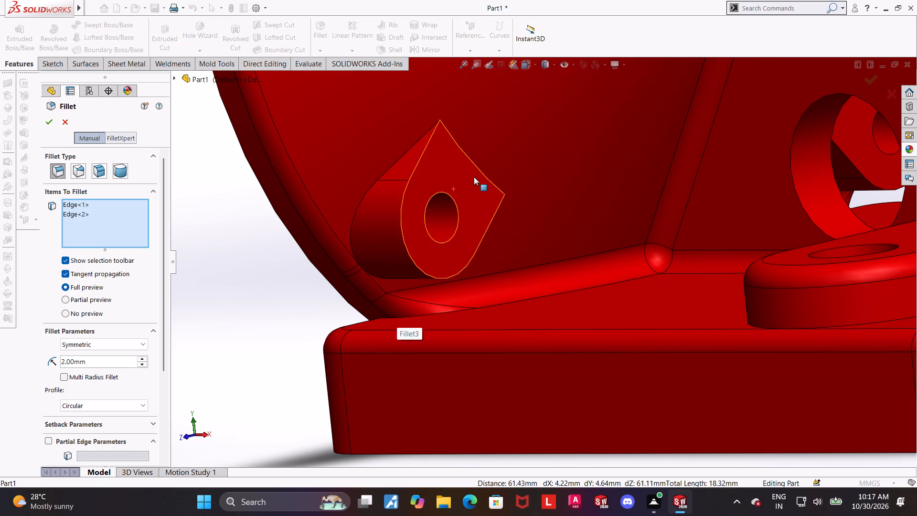
pyautogui.scroll(1, 485, 180)
pyautogui.scroll(5, 538, 204)
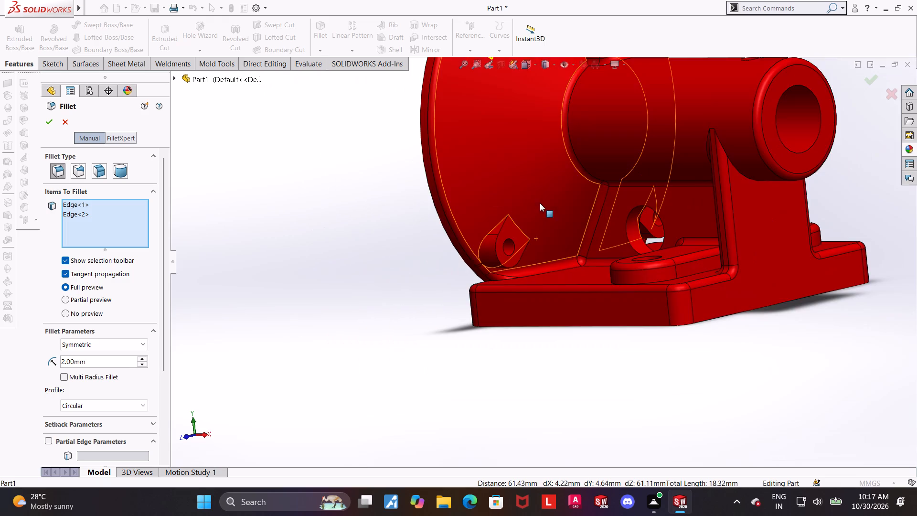
pyautogui.scroll(5, 584, 146)
pyautogui.scroll(-11, 550, 131)
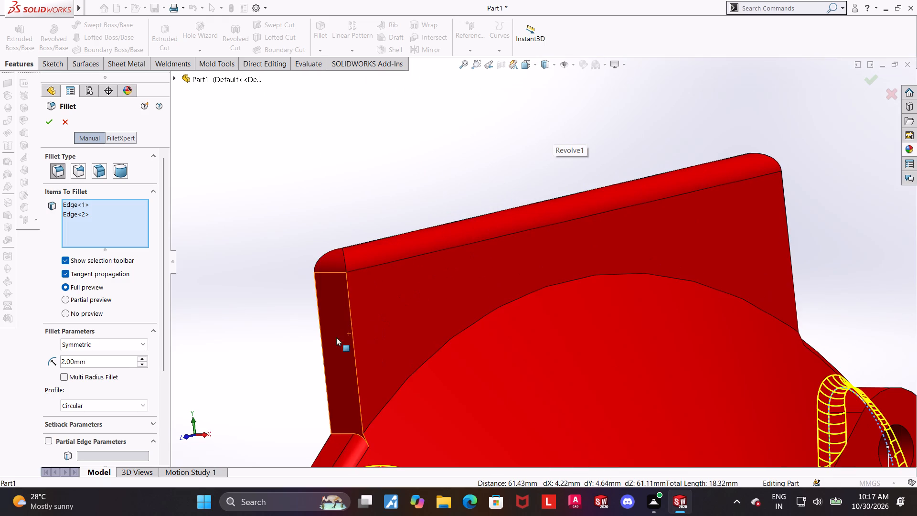
pyautogui.click(351, 333)
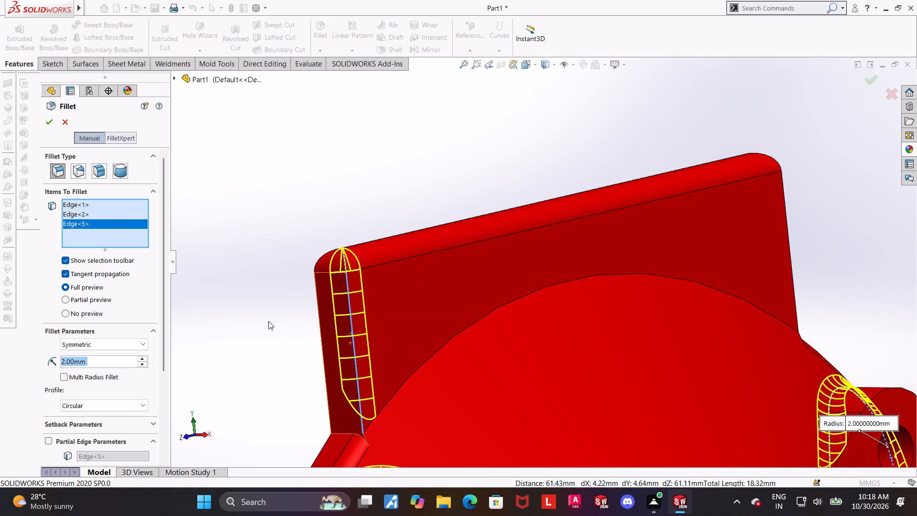
pyautogui.rightClick(77, 223)
pyautogui.click(94, 237)
pyautogui.moveTo(415, 358); pyautogui.dragTo(446, 365, button='middle')
pyautogui.click(416, 367)
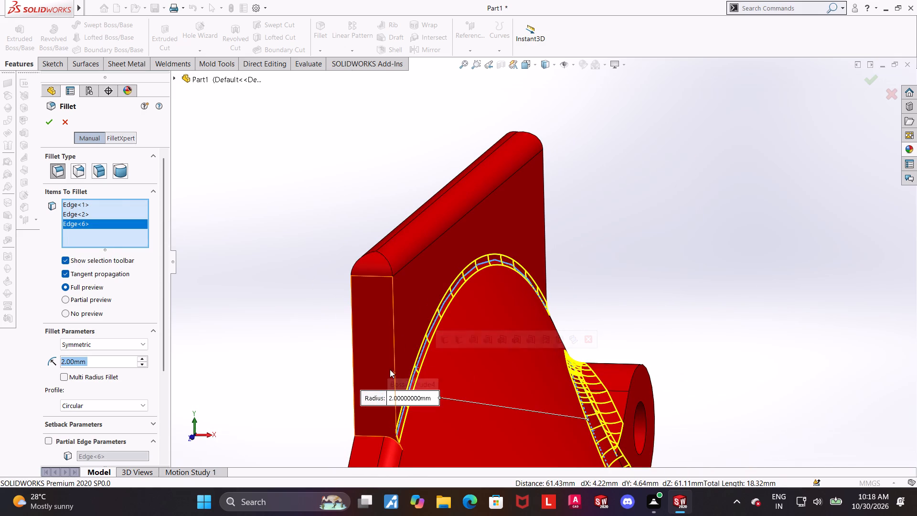
pyautogui.click(394, 367)
pyautogui.moveTo(458, 346); pyautogui.dragTo(413, 337, button='middle')
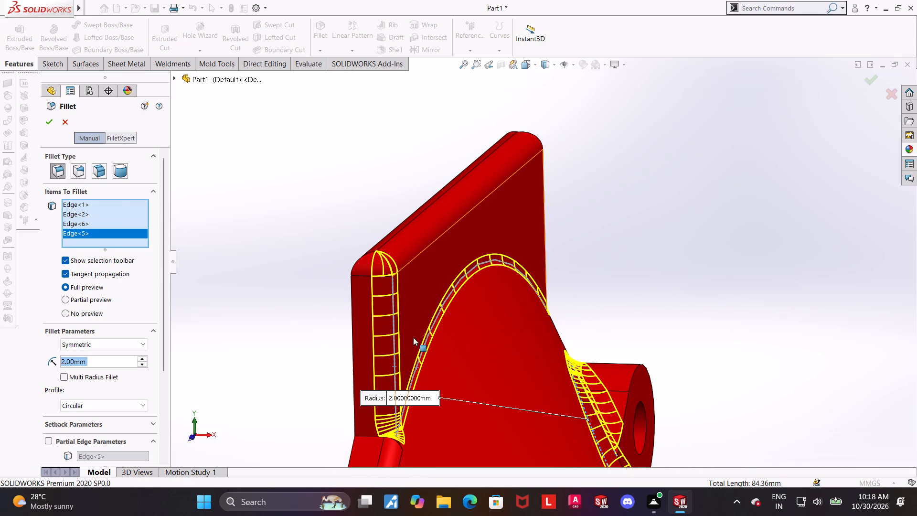
pyautogui.moveTo(413, 337); pyautogui.dragTo(399, 345, button='middle')
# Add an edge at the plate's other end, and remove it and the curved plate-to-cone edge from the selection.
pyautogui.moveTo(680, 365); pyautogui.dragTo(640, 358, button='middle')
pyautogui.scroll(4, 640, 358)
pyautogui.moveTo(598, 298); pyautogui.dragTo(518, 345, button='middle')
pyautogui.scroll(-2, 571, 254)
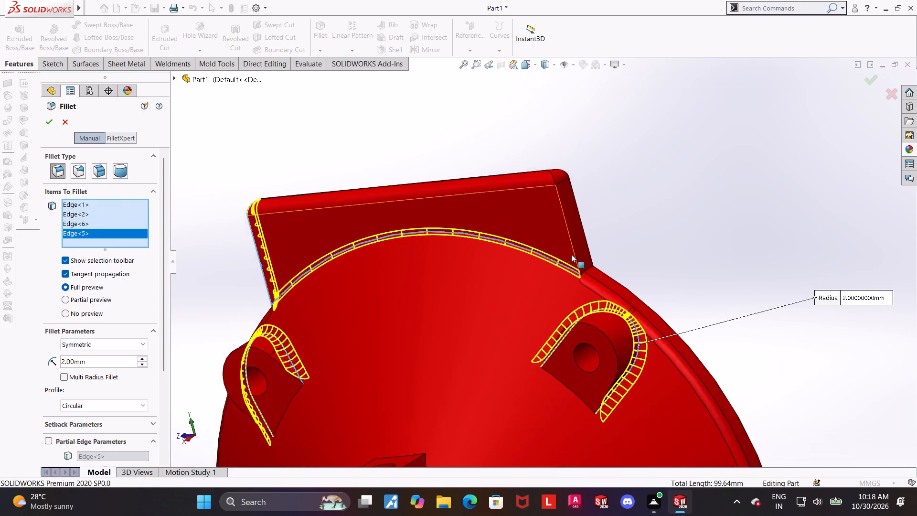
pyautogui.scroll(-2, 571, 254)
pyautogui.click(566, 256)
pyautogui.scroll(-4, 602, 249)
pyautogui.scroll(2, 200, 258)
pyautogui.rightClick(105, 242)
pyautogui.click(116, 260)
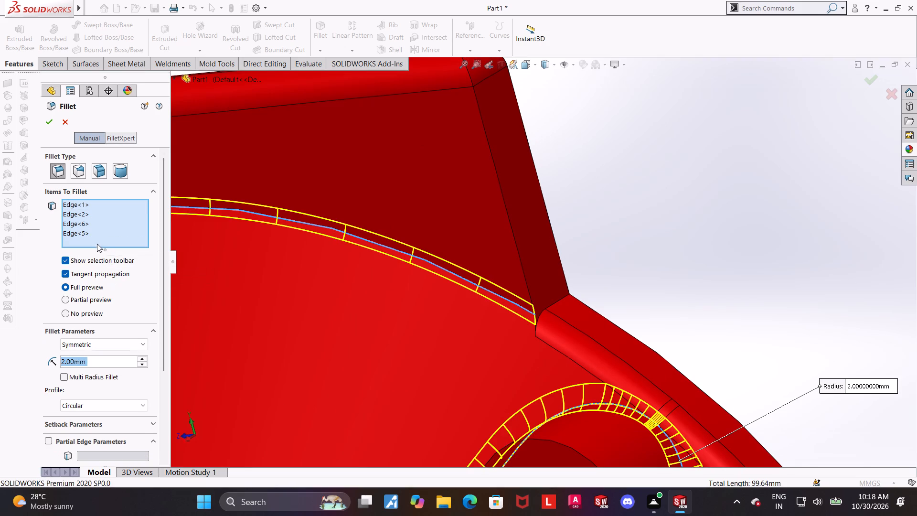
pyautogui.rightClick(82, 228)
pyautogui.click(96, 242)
# Add the upper plate's remaining three upright end edges to the selection and apply the 2 mm fillet.
pyautogui.scroll(5, 757, 260)
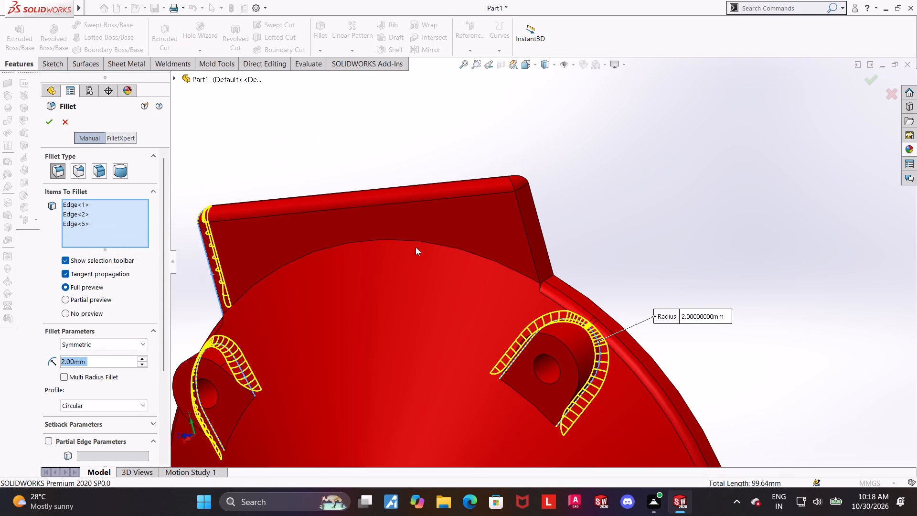
pyautogui.moveTo(224, 238); pyautogui.dragTo(286, 230, button='middle')
pyautogui.moveTo(416, 237); pyautogui.dragTo(374, 225, button='middle')
pyautogui.scroll(-4, 649, 234)
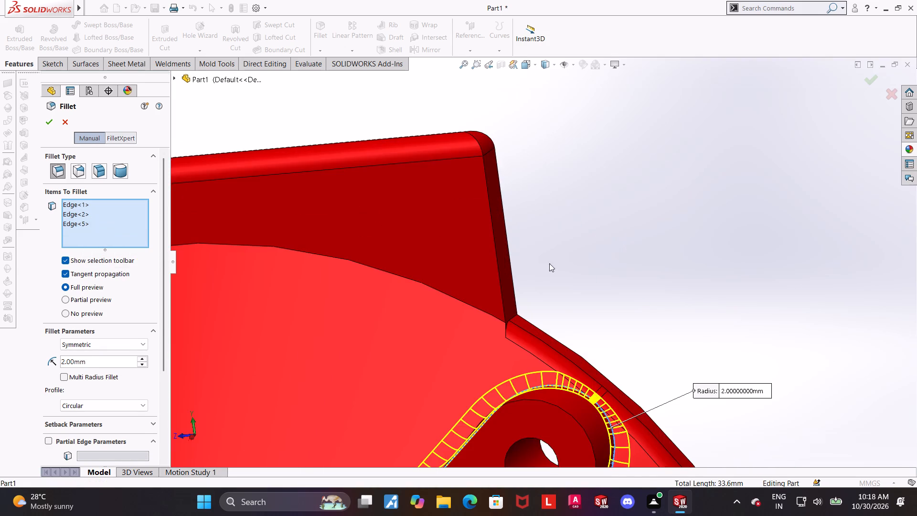
pyautogui.click(462, 265)
pyautogui.moveTo(521, 275); pyautogui.dragTo(479, 295, button='middle')
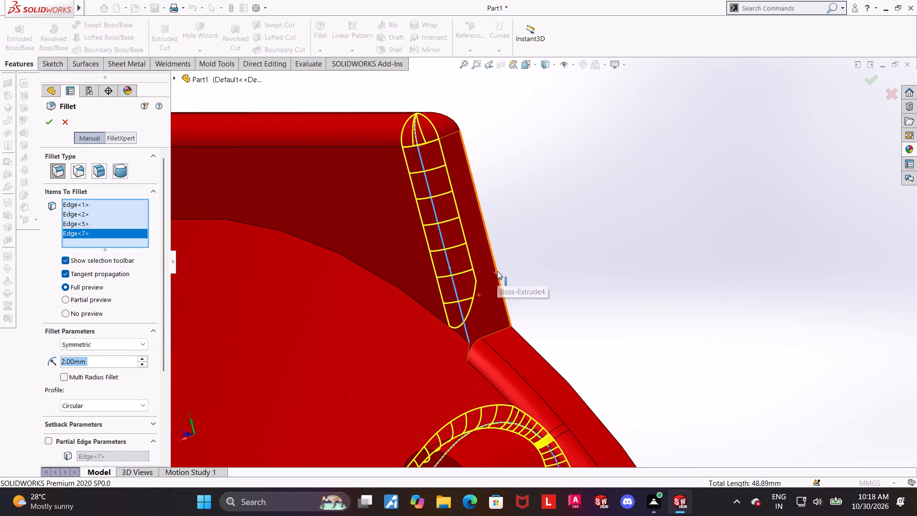
pyautogui.click(497, 271)
pyautogui.scroll(5, 518, 291)
pyautogui.moveTo(438, 289); pyautogui.dragTo(576, 244, button='middle')
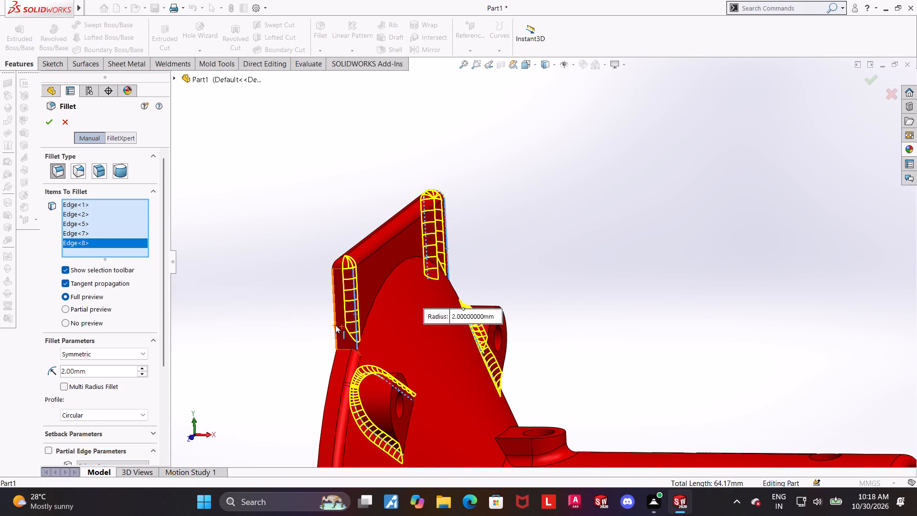
pyautogui.click(335, 324)
pyautogui.click(47, 120)
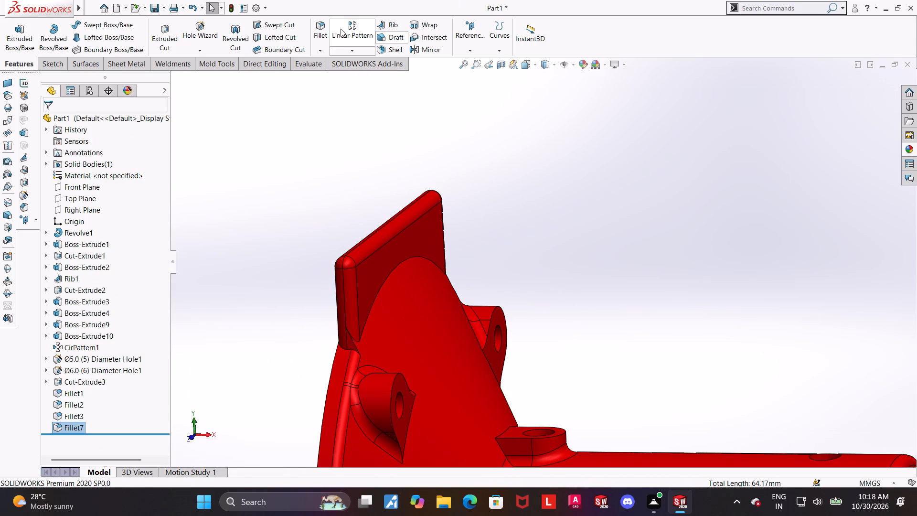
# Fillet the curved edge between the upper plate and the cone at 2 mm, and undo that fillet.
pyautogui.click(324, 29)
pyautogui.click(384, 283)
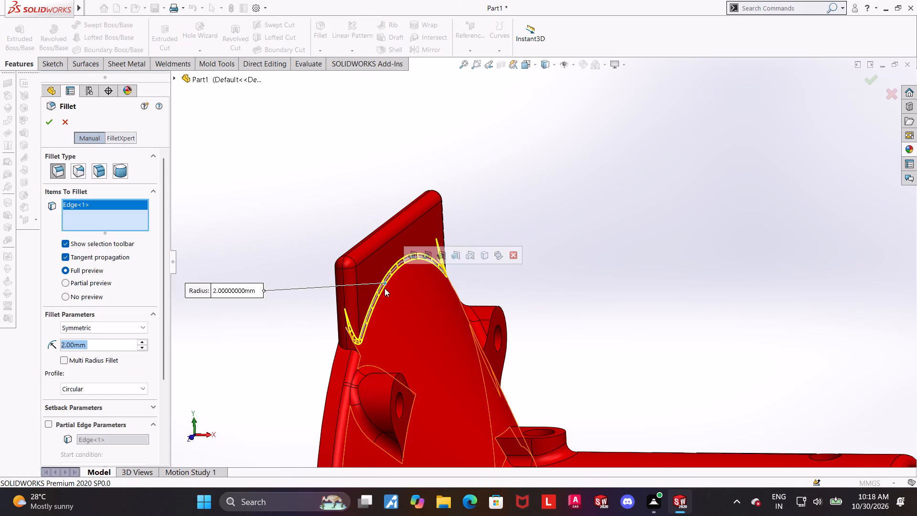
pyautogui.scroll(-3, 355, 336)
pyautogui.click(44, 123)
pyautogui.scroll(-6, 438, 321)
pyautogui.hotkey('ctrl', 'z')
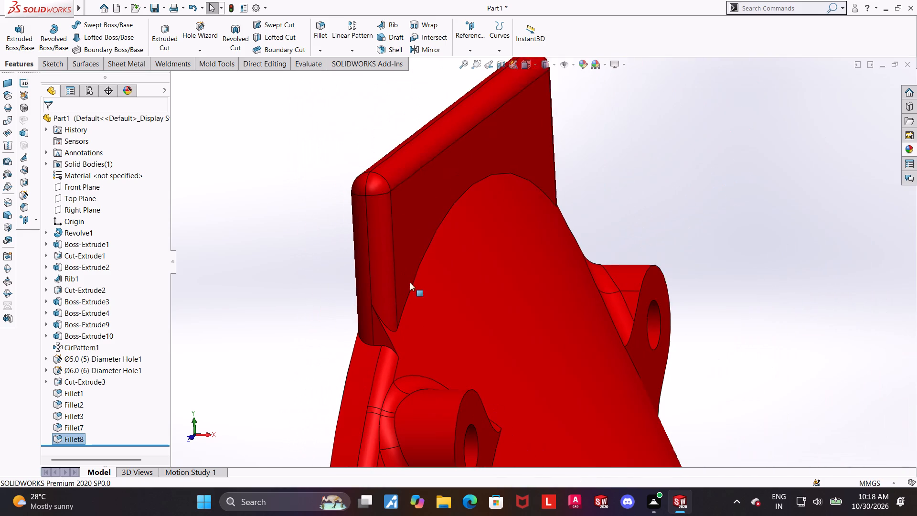
# Reopen the last 2 mm fillet feature and remove the upper plate's four upright end edges from its selection.
pyautogui.rightClick(66, 424)
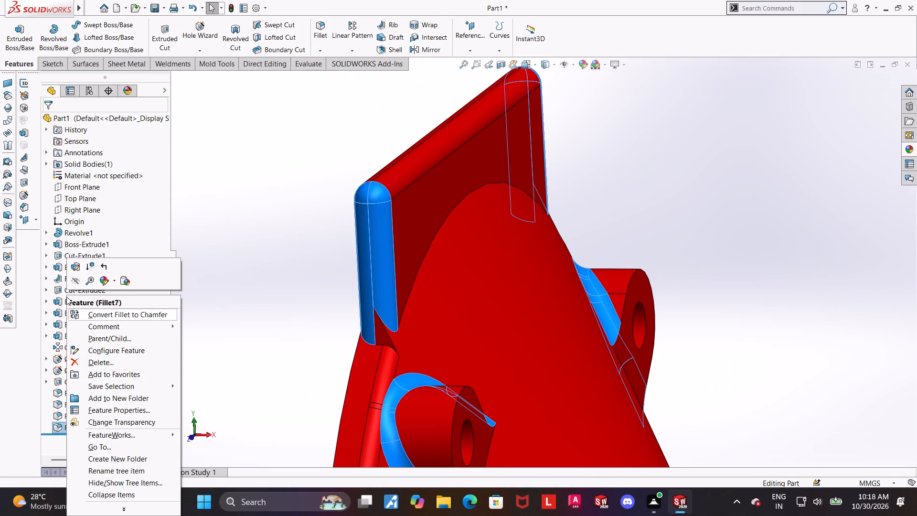
pyautogui.click(72, 270)
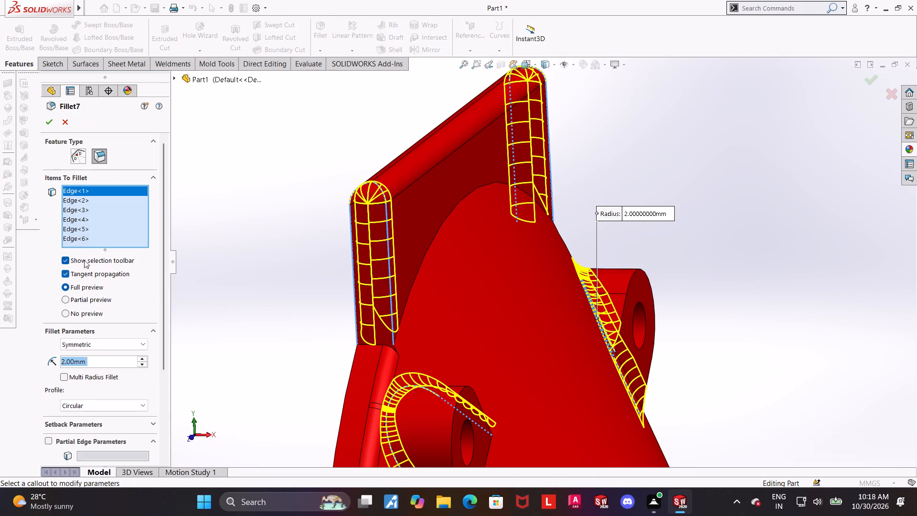
pyautogui.rightClick(85, 230)
pyautogui.rightClick(80, 236)
pyautogui.click(94, 253)
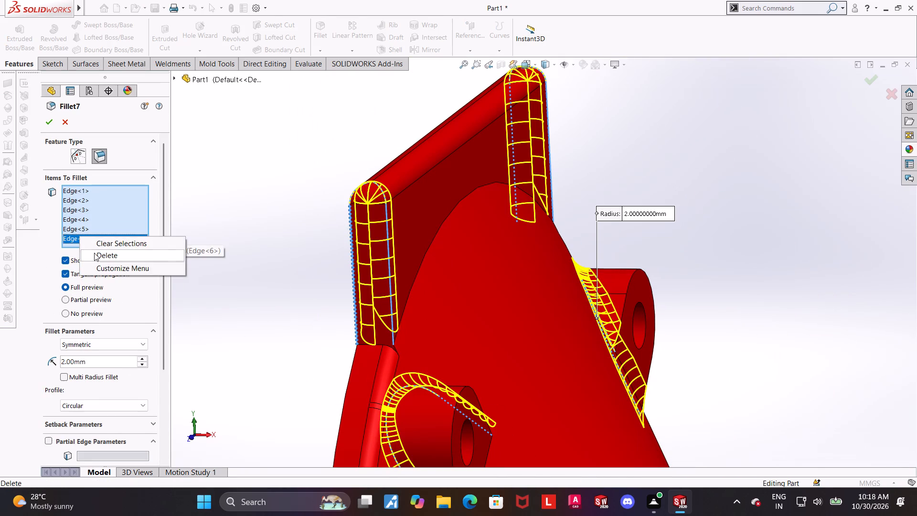
pyautogui.rightClick(85, 230)
pyautogui.click(95, 252)
pyautogui.rightClick(84, 221)
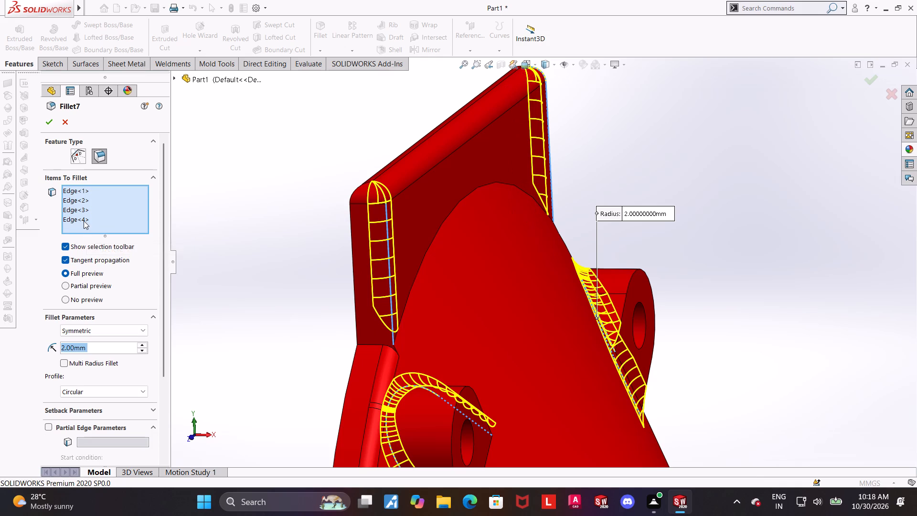
pyautogui.click(103, 236)
pyautogui.rightClick(85, 207)
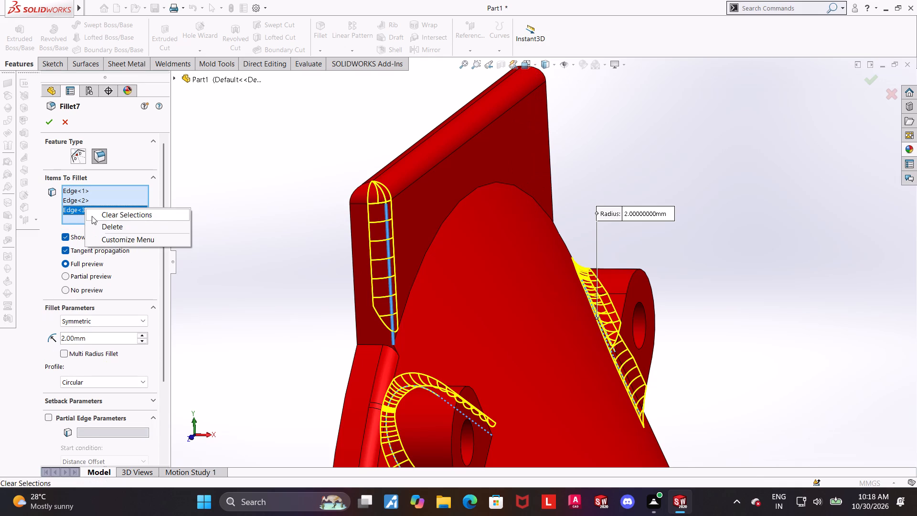
pyautogui.click(169, 234)
pyautogui.click(333, 212)
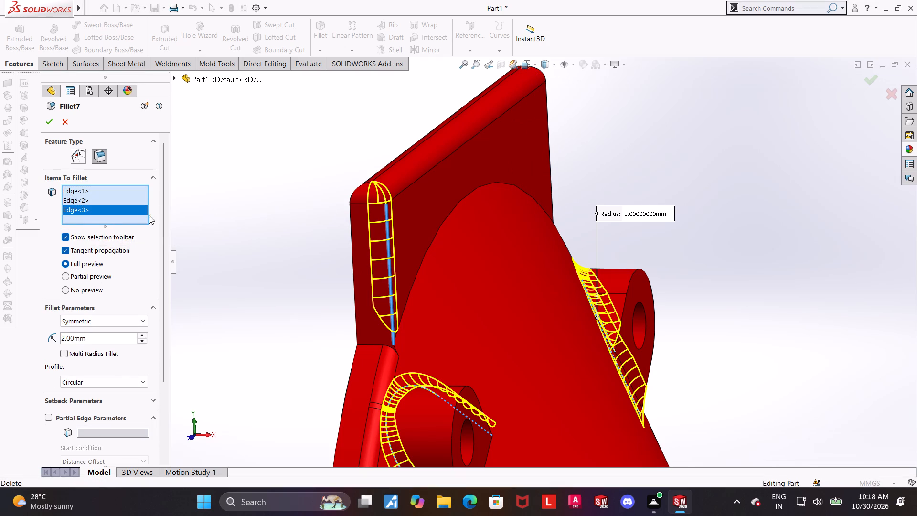
pyautogui.rightClick(138, 213)
pyautogui.click(160, 227)
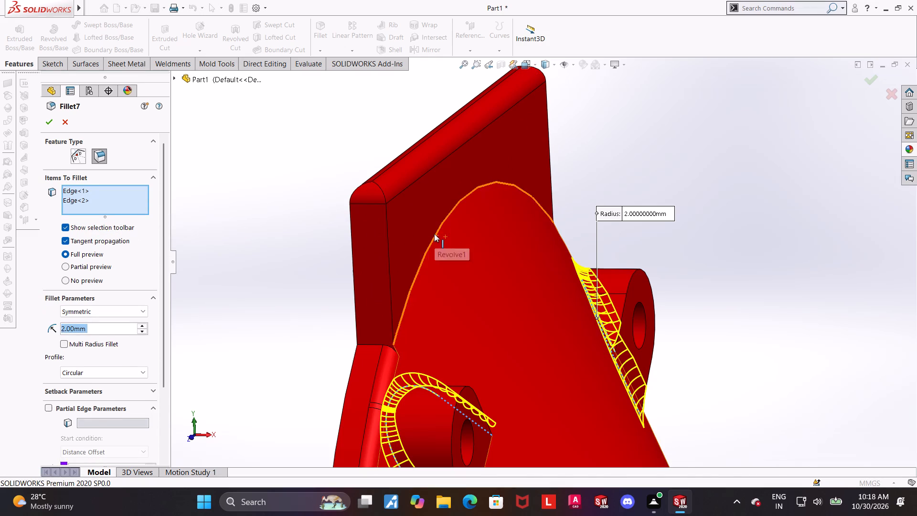
# Add the curved plate-to-cone edge and the rear upright edges at both plate ends, and apply the 2 mm fillet.
pyautogui.click(435, 234)
pyautogui.moveTo(446, 249); pyautogui.dragTo(466, 249, button='middle')
pyautogui.click(405, 274)
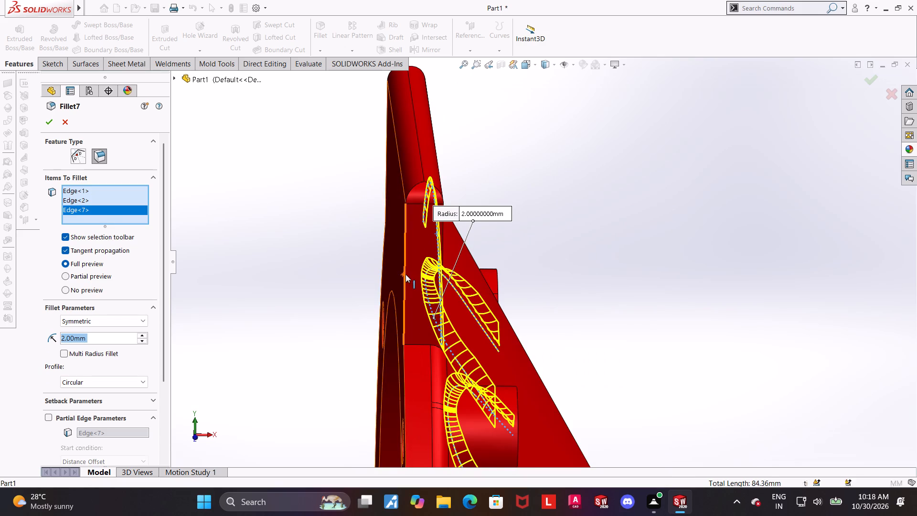
pyautogui.moveTo(399, 260); pyautogui.dragTo(593, 265, button='middle')
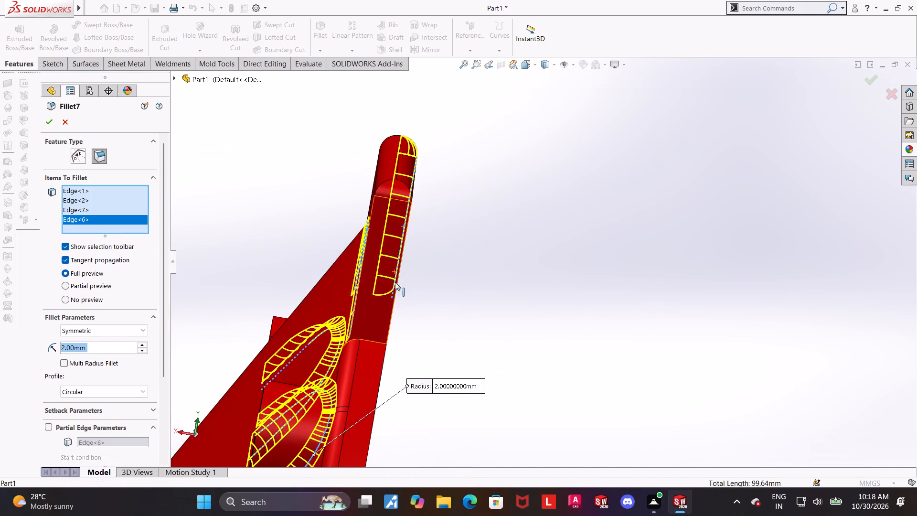
pyautogui.moveTo(402, 285); pyautogui.dragTo(418, 299, button='middle')
pyautogui.click(395, 290)
pyautogui.scroll(5, 433, 307)
pyautogui.moveTo(465, 314); pyautogui.dragTo(518, 313, button='middle')
pyautogui.click(48, 126)
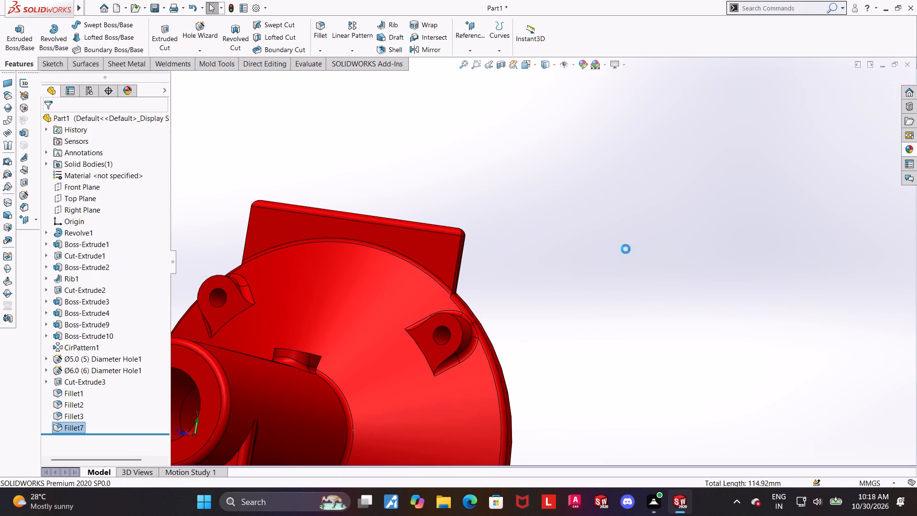
pyautogui.click(626, 249)
# Fillet the edges of the inner square face on the base's underside with a 2 mm radius.
pyautogui.moveTo(565, 266); pyautogui.dragTo(653, 316, button='middle')
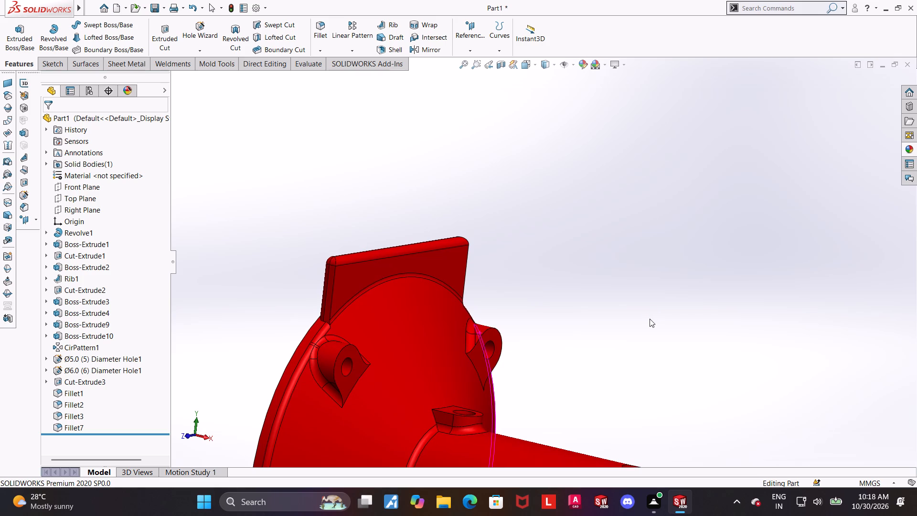
pyautogui.hotkey('ctrl', '7')
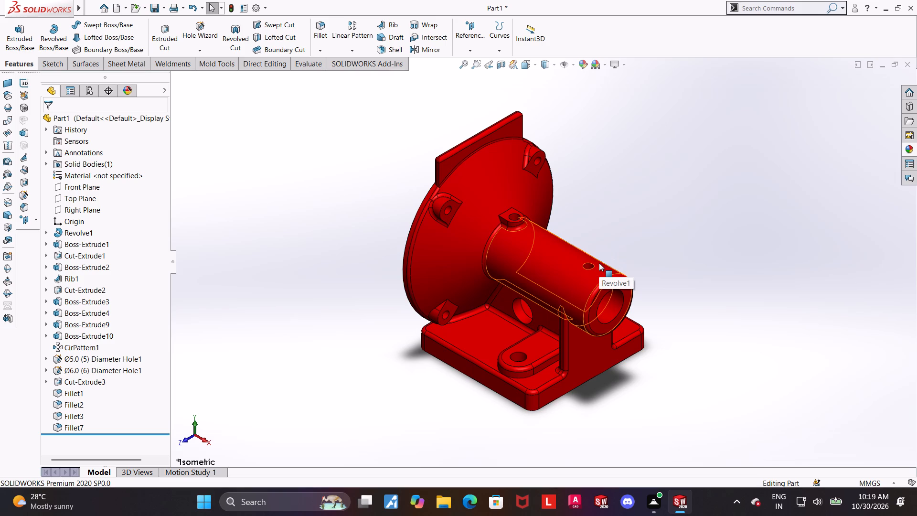
pyautogui.moveTo(596, 265); pyautogui.dragTo(585, 19, button='middle')
pyautogui.click(320, 34)
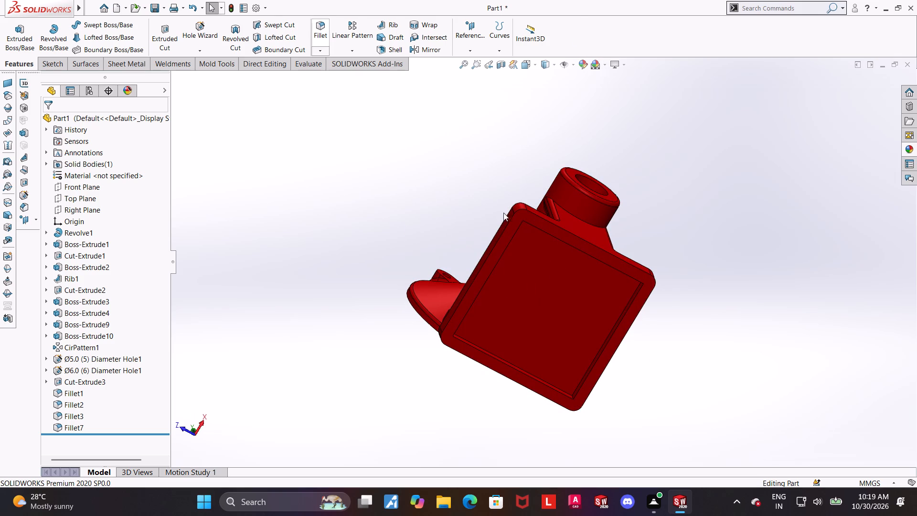
pyautogui.click(574, 310)
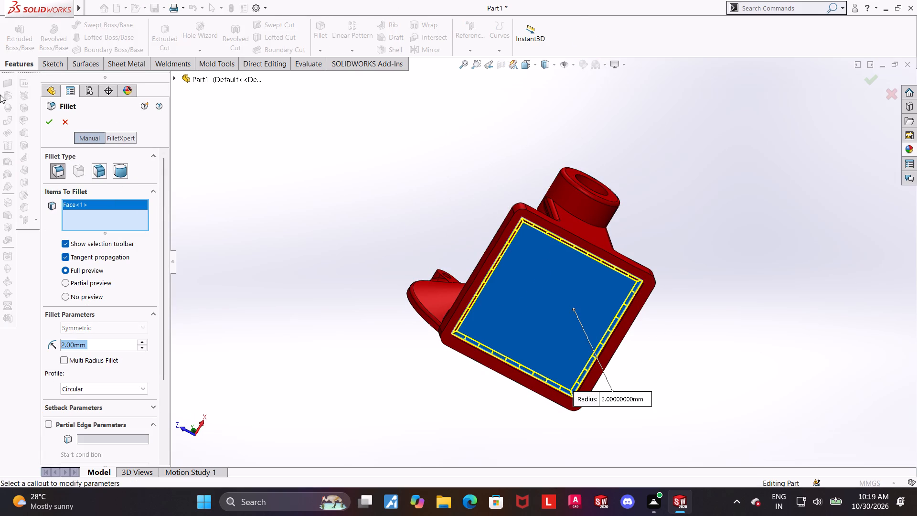
pyautogui.click(49, 117)
pyautogui.click(283, 233)
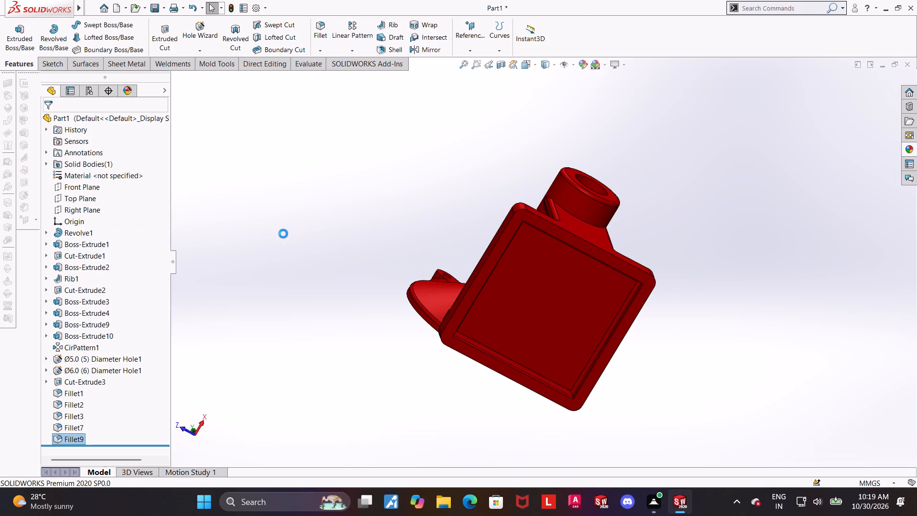
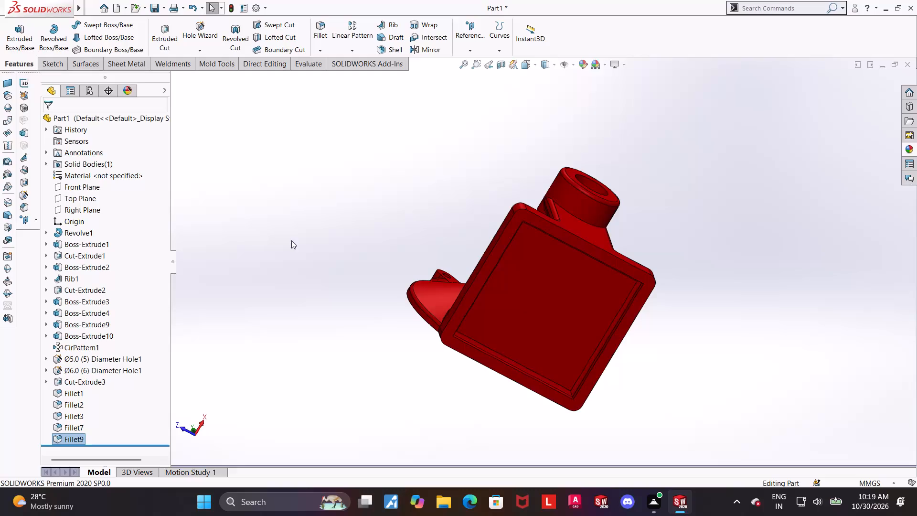
# Start a 2 mm fillet and select three of the four short inner corner edges of the base's underside recess.
pyautogui.moveTo(619, 319); pyautogui.dragTo(545, 289, button='middle')
pyautogui.scroll(-4, 463, 315)
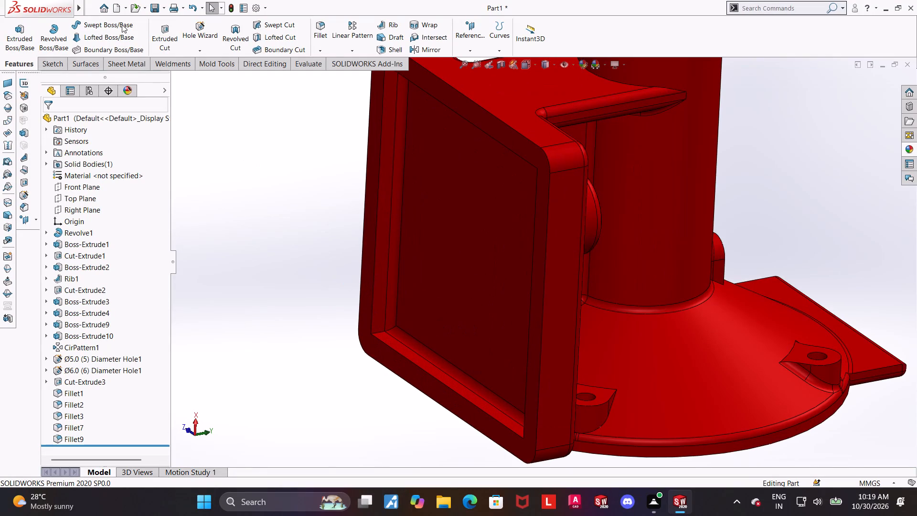
pyautogui.click(321, 21)
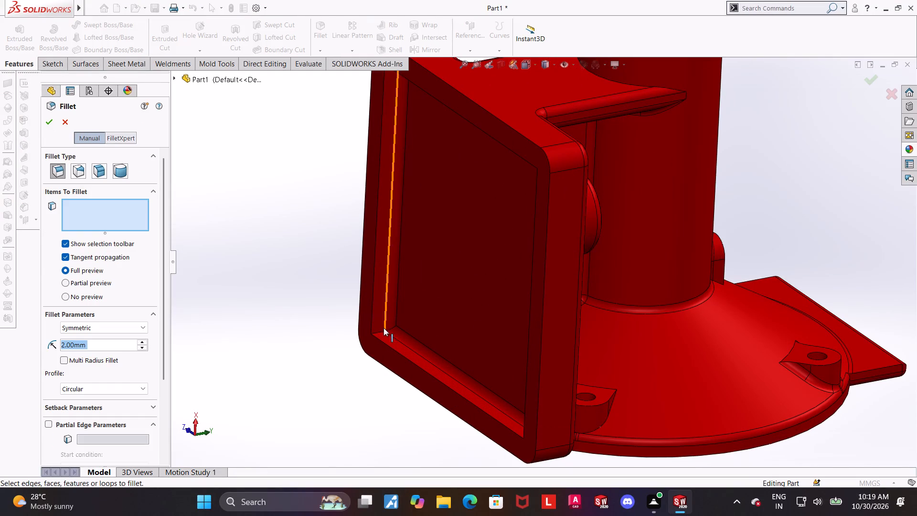
pyautogui.click(381, 332)
pyautogui.moveTo(387, 307); pyautogui.dragTo(404, 143, button='middle')
pyautogui.scroll(2, 404, 143)
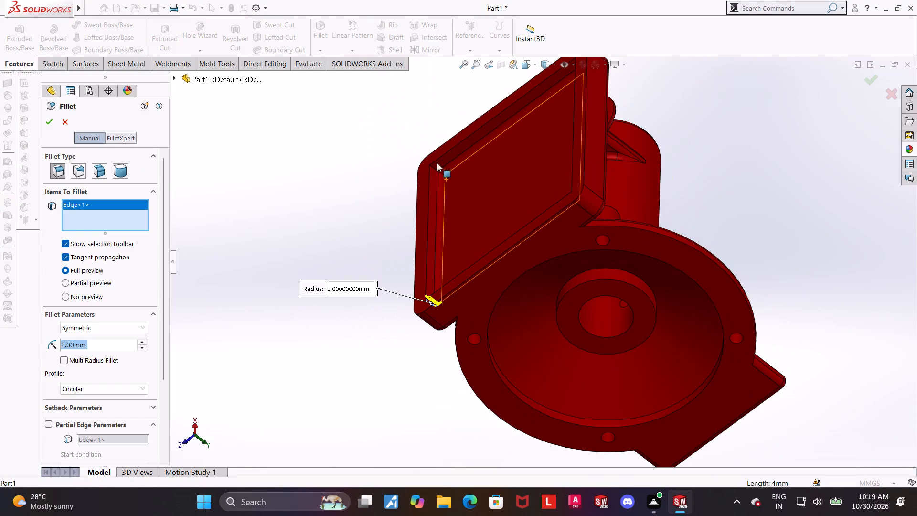
pyautogui.click(433, 169)
pyautogui.moveTo(552, 168); pyautogui.dragTo(595, 148, button='middle')
pyautogui.scroll(-3, 555, 93)
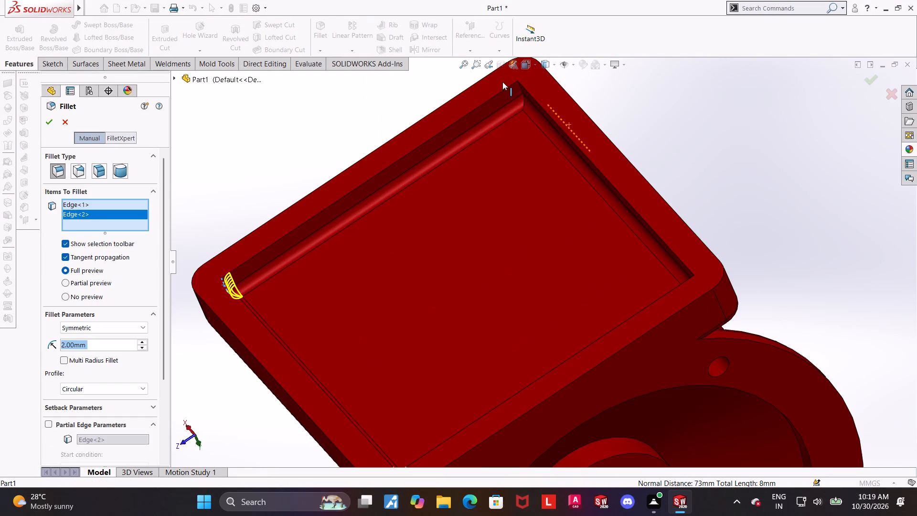
pyautogui.moveTo(528, 100); pyautogui.dragTo(542, 87, button='middle')
pyautogui.moveTo(549, 147); pyautogui.dragTo(563, 141, button='middle')
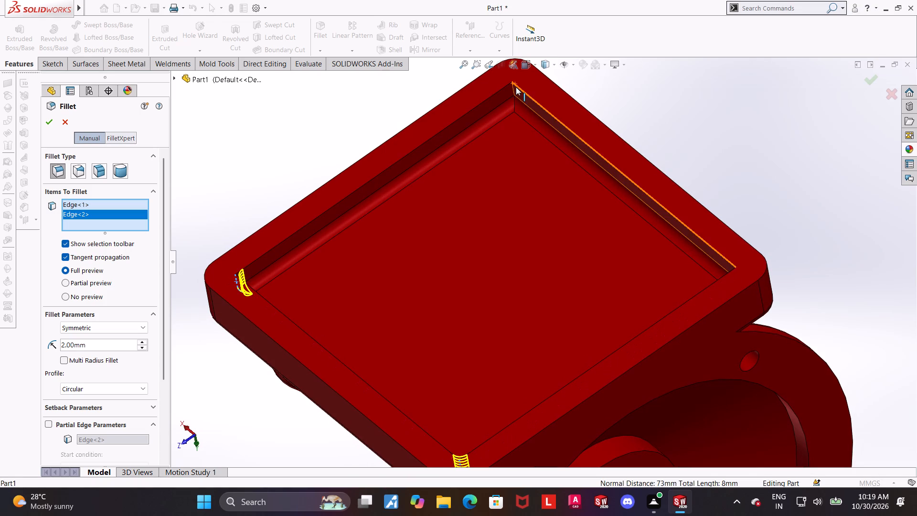
pyautogui.click(513, 87)
# Add the fourth inner corner edge of the recess, removing the mistakenly picked wall face, and apply the 2 mm fillet.
pyautogui.moveTo(633, 199); pyautogui.dragTo(678, 218, button='middle')
pyautogui.moveTo(834, 301); pyautogui.dragTo(844, 302, button='middle')
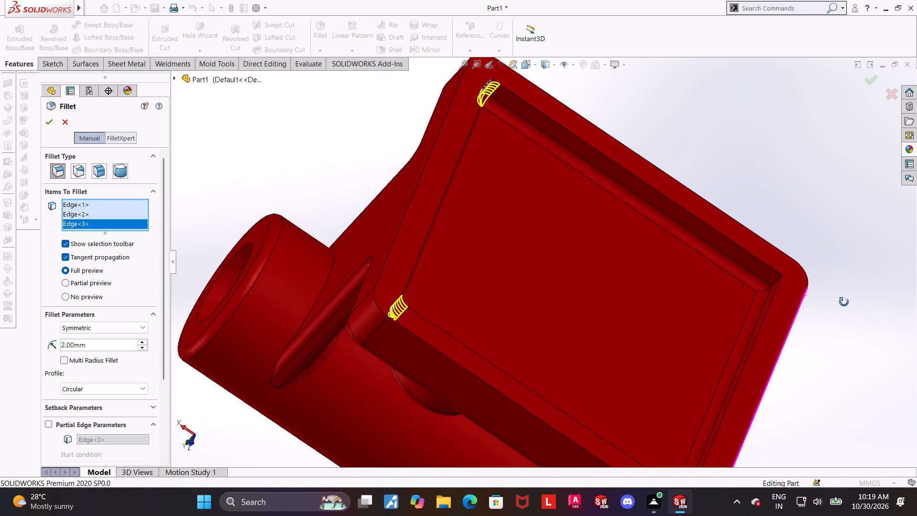
pyautogui.moveTo(844, 302); pyautogui.dragTo(846, 304, button='middle')
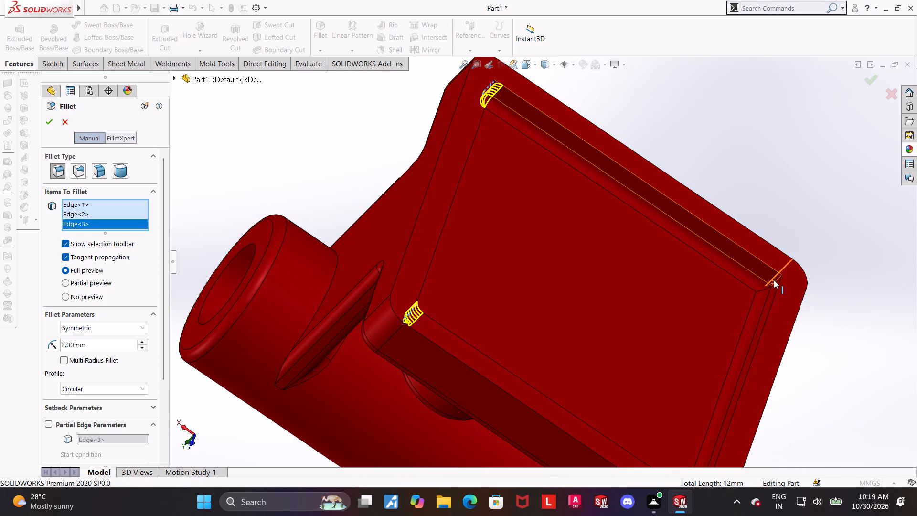
pyautogui.click(774, 280)
pyautogui.scroll(2, 848, 306)
pyautogui.moveTo(837, 305); pyautogui.dragTo(803, 310, button='middle')
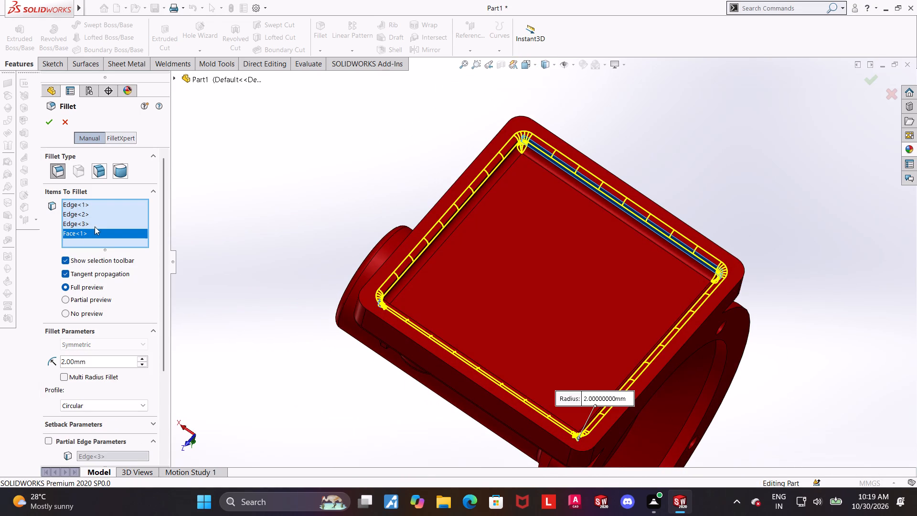
pyautogui.rightClick(96, 236)
pyautogui.click(134, 255)
pyautogui.moveTo(826, 364); pyautogui.dragTo(887, 367, button='middle')
pyautogui.scroll(3, 872, 313)
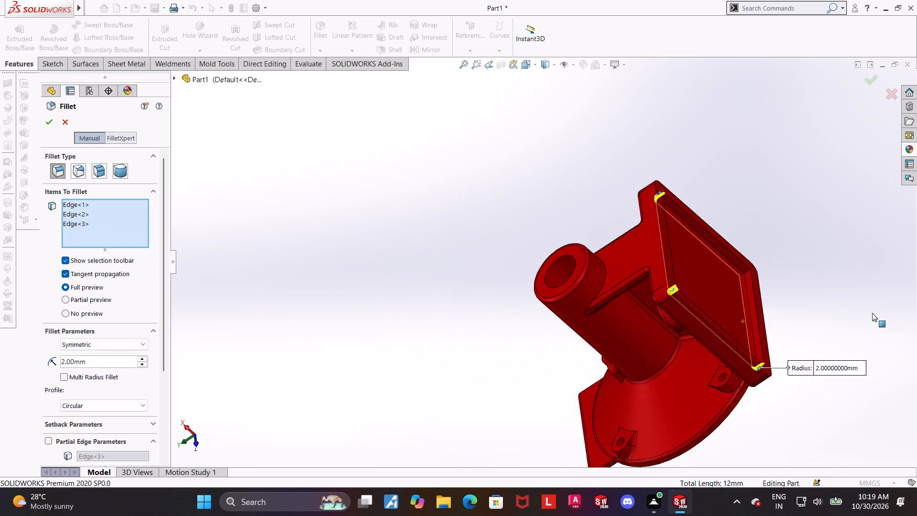
pyautogui.scroll(2, 872, 313)
pyautogui.scroll(-3, 781, 267)
pyautogui.scroll(-4, 581, 267)
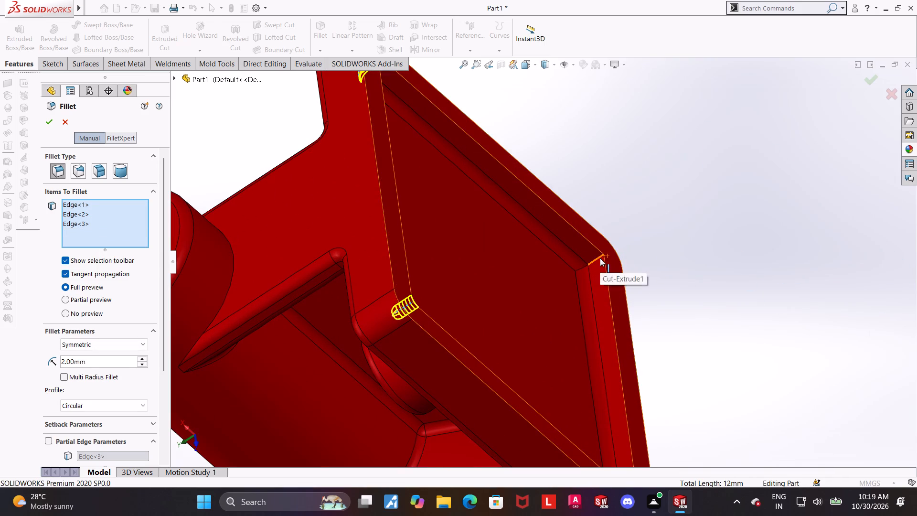
pyautogui.click(600, 258)
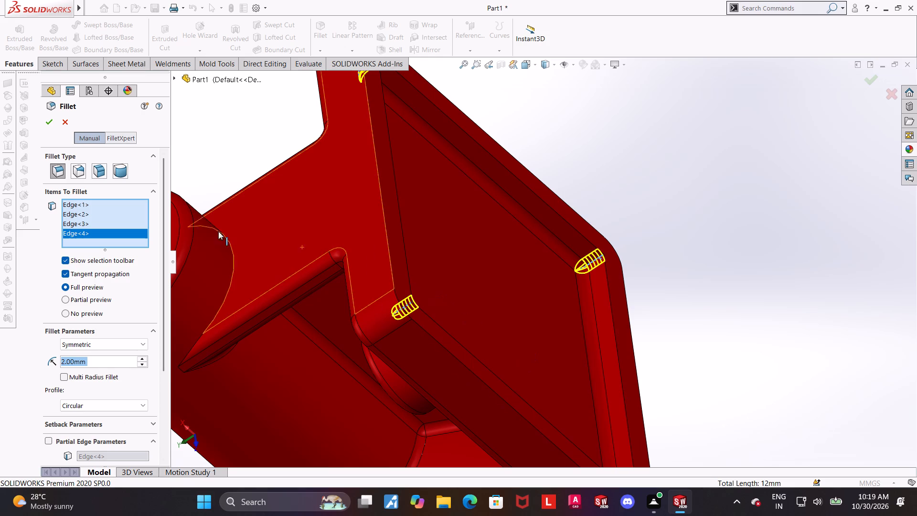
pyautogui.click(52, 121)
pyautogui.click(745, 237)
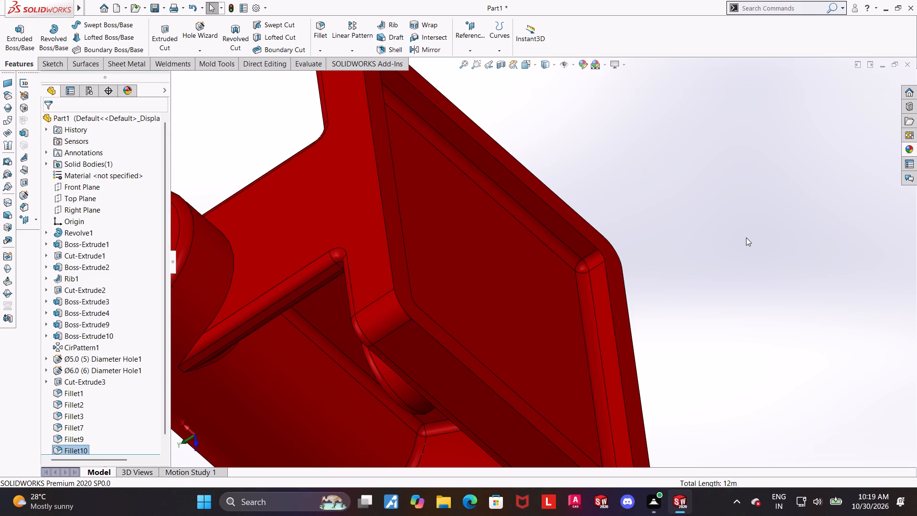
# Set the whole part's colour to the standard palette's medium-dark red with a red value of 192.
pyautogui.hotkey('ctrl', '7')
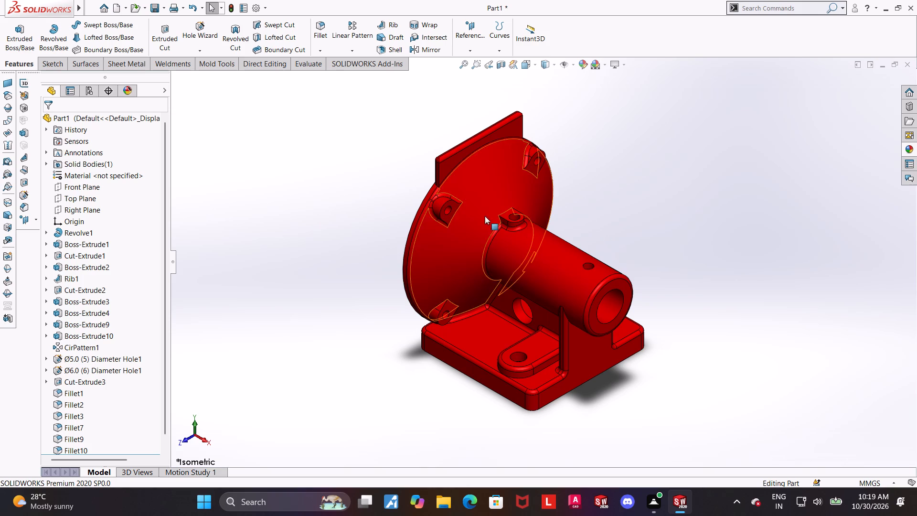
pyautogui.rightClick(111, 116)
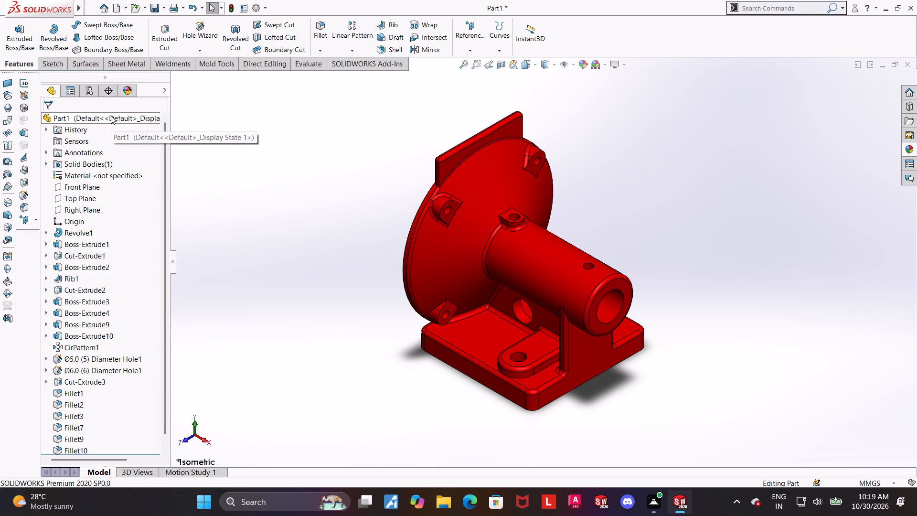
pyautogui.click(132, 99)
pyautogui.click(151, 124)
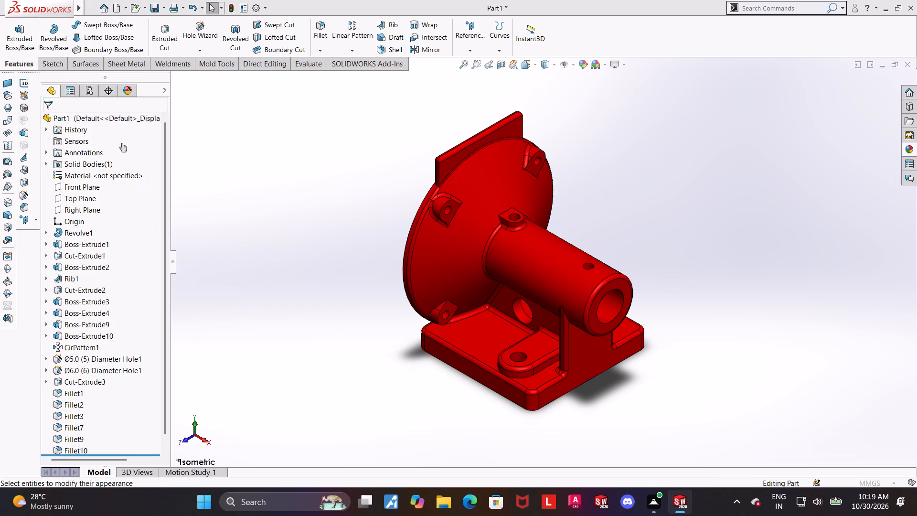
pyautogui.click(75, 371)
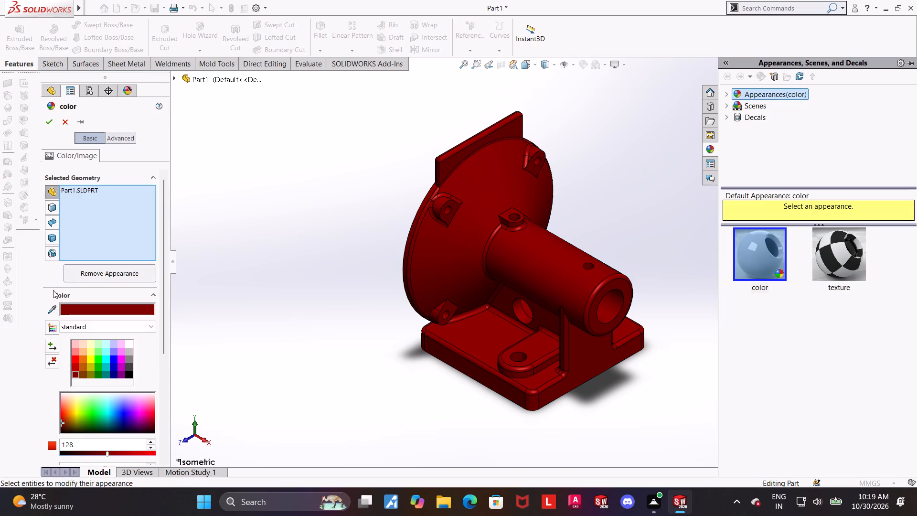
pyautogui.click(75, 366)
pyautogui.click(76, 373)
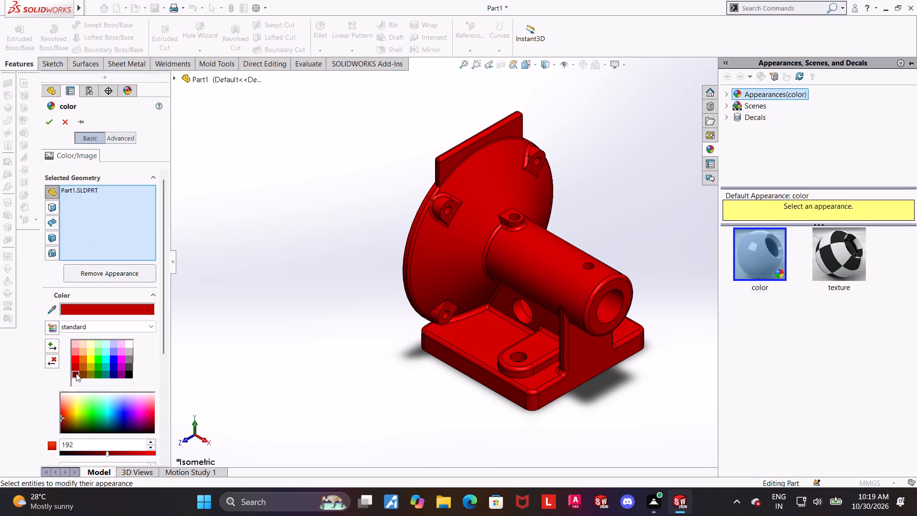
pyautogui.click(75, 366)
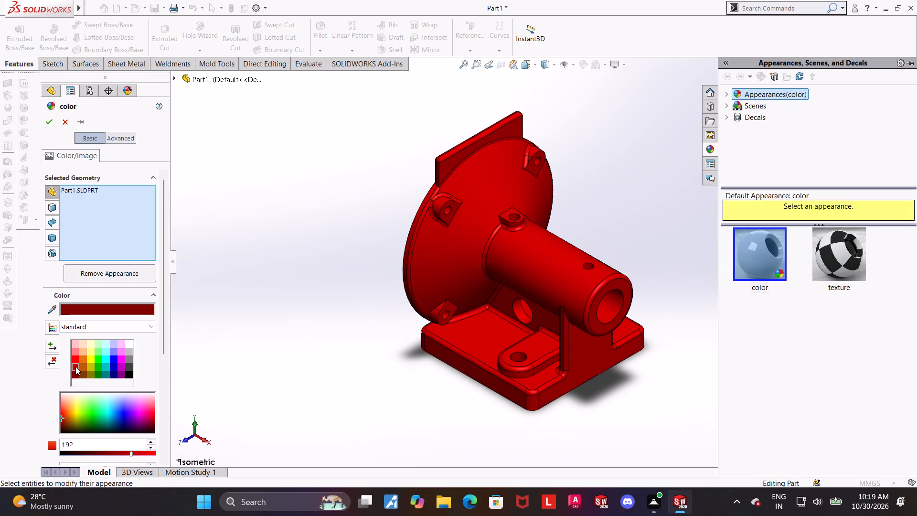
pyautogui.click(45, 127)
pyautogui.click(301, 292)
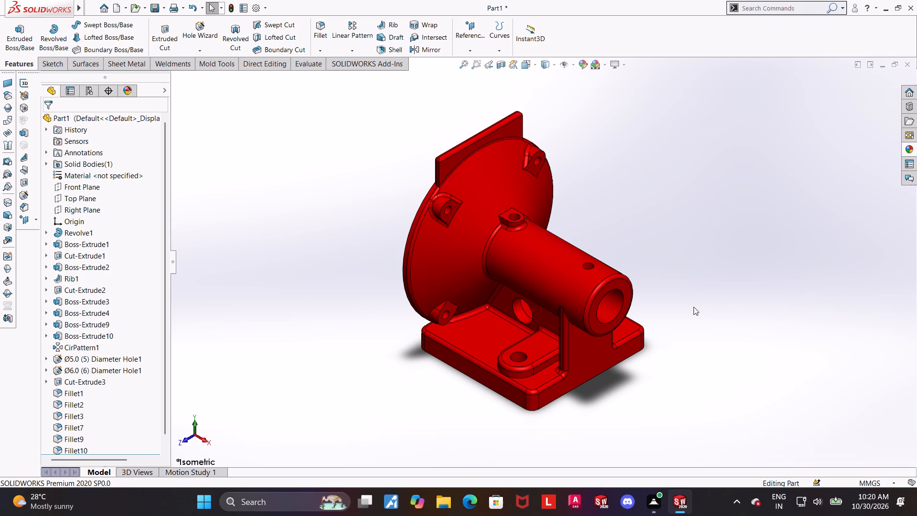
# Colour the flat front faces of the four lugs around the cone light grey from the standard palette.
pyautogui.moveTo(520, 355); pyautogui.dragTo(518, 426, button='middle')
pyautogui.scroll(-2, 545, 378)
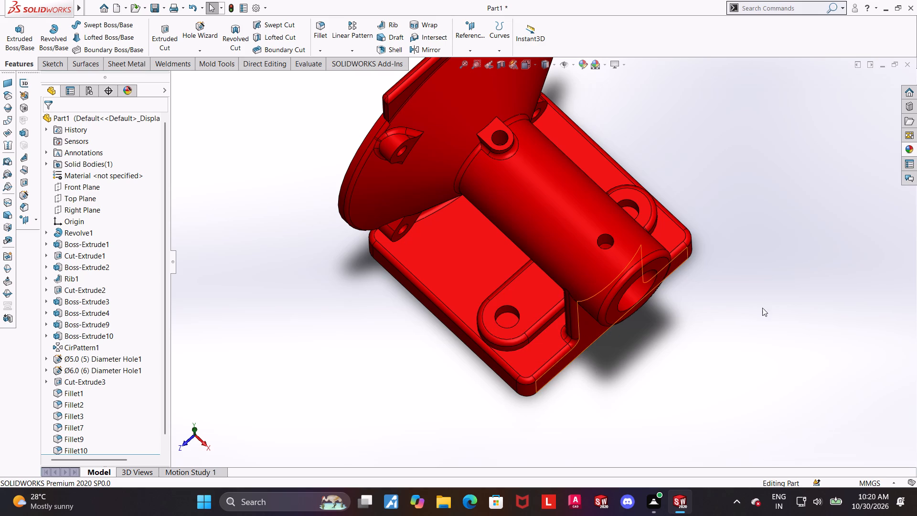
pyautogui.scroll(1, 777, 311)
pyautogui.scroll(-2, 344, 162)
pyautogui.moveTo(607, 290); pyautogui.dragTo(585, 211, button='middle')
pyautogui.scroll(3, 559, 235)
pyautogui.scroll(-3, 512, 221)
pyautogui.click(523, 304)
pyautogui.scroll(2, 526, 300)
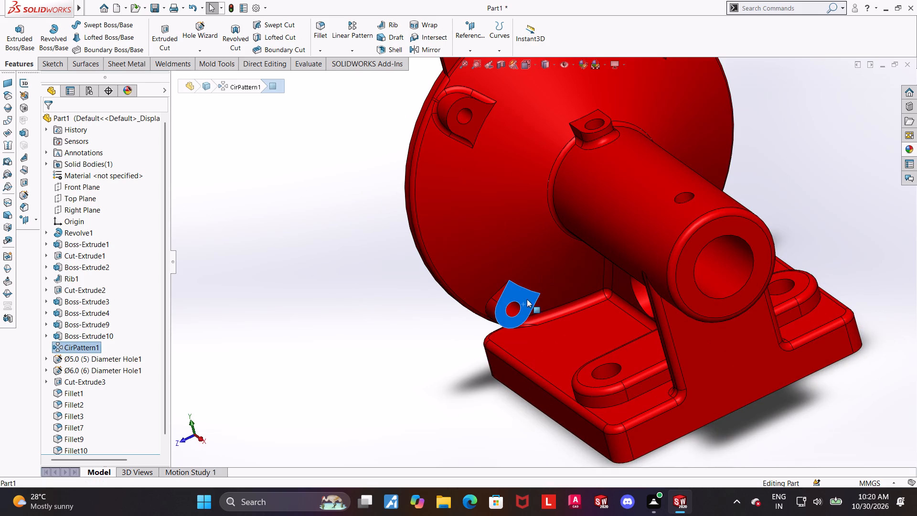
pyautogui.keyDown('ctrl'); pyautogui.click(497, 155); pyautogui.keyUp('ctrl')
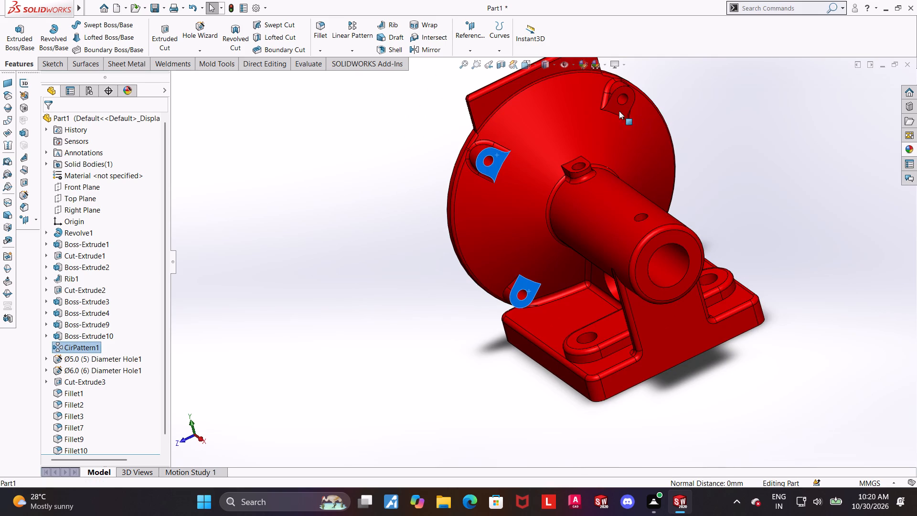
pyautogui.keyDown('ctrl'); pyautogui.click(616, 108); pyautogui.keyUp('ctrl')
pyautogui.keyDown('ctrl'); pyautogui.moveTo(784, 175); pyautogui.dragTo(749, 192, button='middle'); pyautogui.keyUp('ctrl')
pyautogui.moveTo(763, 211); pyautogui.dragTo(734, 214, button='middle')
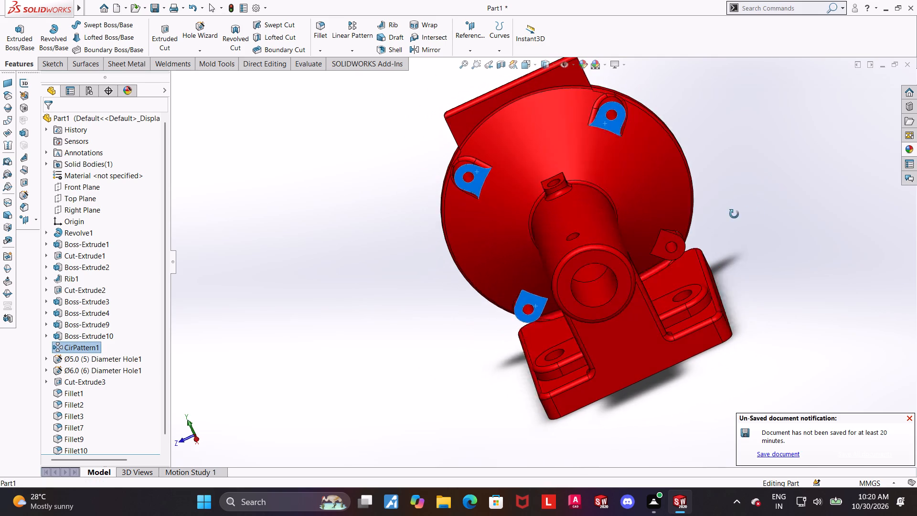
pyautogui.moveTo(734, 214); pyautogui.dragTo(726, 218, button='middle')
pyautogui.keyDown('ctrl'); pyautogui.click(680, 238); pyautogui.keyUp('ctrl')
pyautogui.rightClick(221, 216)
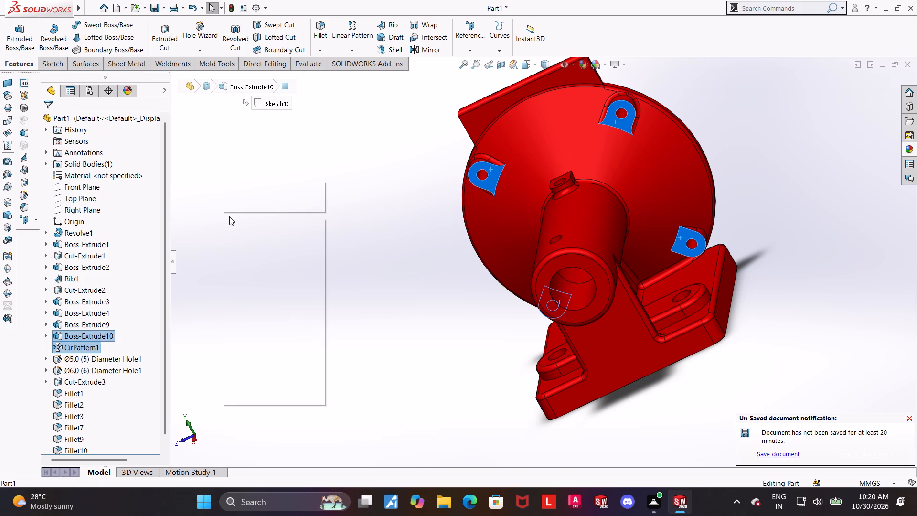
pyautogui.click(255, 187)
pyautogui.click(269, 207)
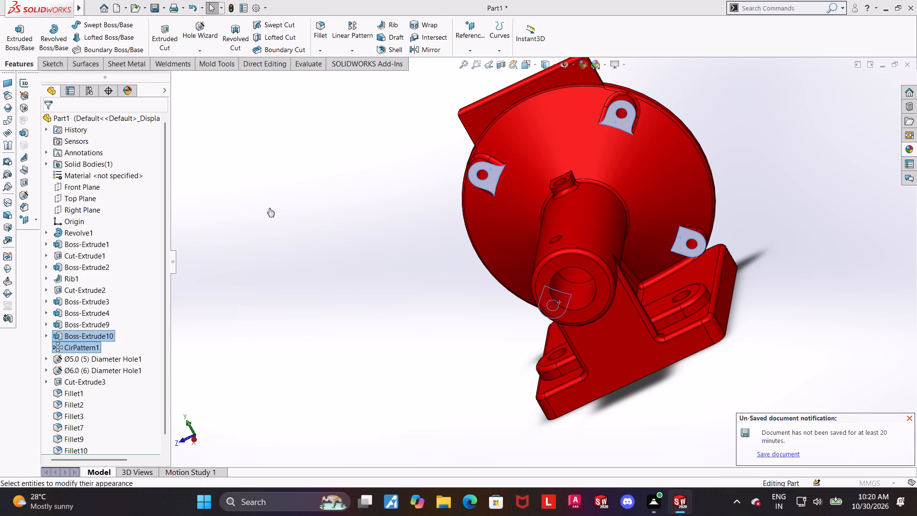
pyautogui.click(128, 344)
pyautogui.moveTo(299, 332); pyautogui.dragTo(316, 326, button='middle')
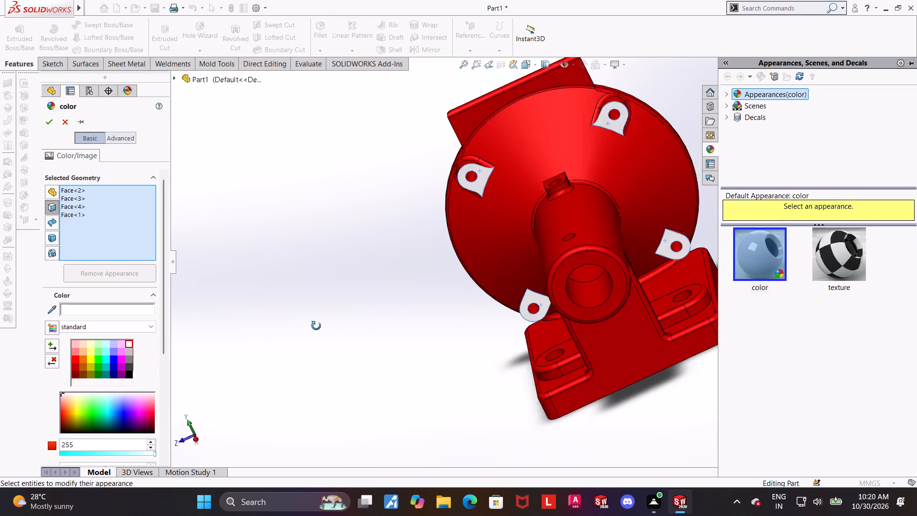
pyautogui.moveTo(316, 326); pyautogui.dragTo(317, 322, button='middle')
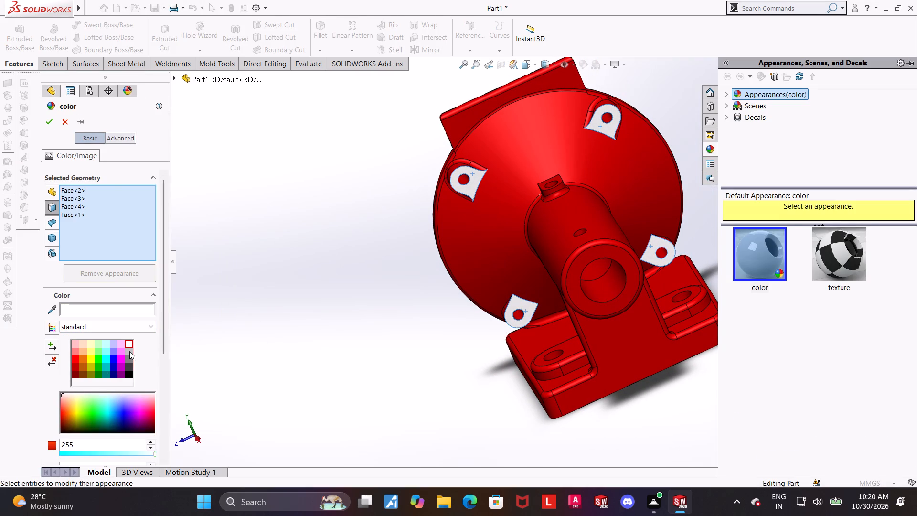
pyautogui.click(129, 351)
pyautogui.click(48, 122)
pyautogui.click(286, 280)
# Colour the cylinder's ring-shaped end face and the inner walls of the two base mounting holes light grey.
pyautogui.scroll(1, 372, 291)
pyautogui.moveTo(371, 292); pyautogui.dragTo(366, 293, button='middle')
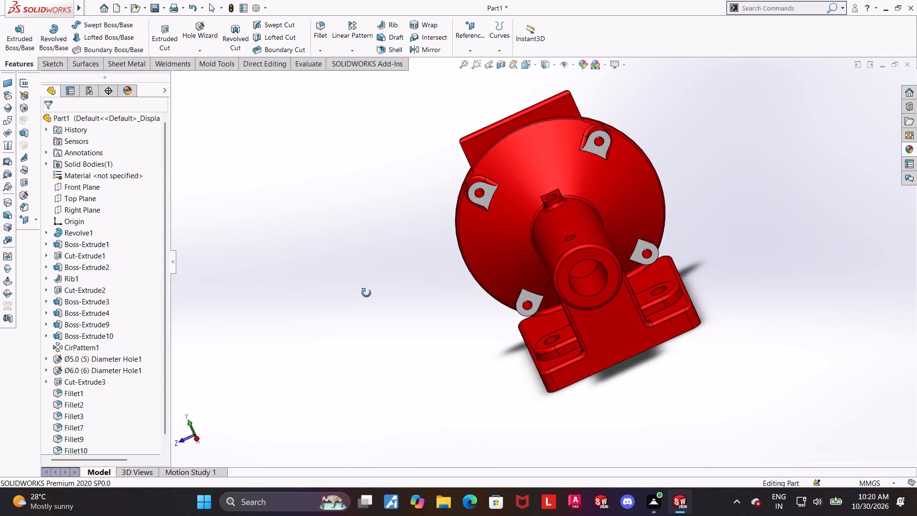
pyautogui.moveTo(366, 293); pyautogui.dragTo(353, 314, button='middle')
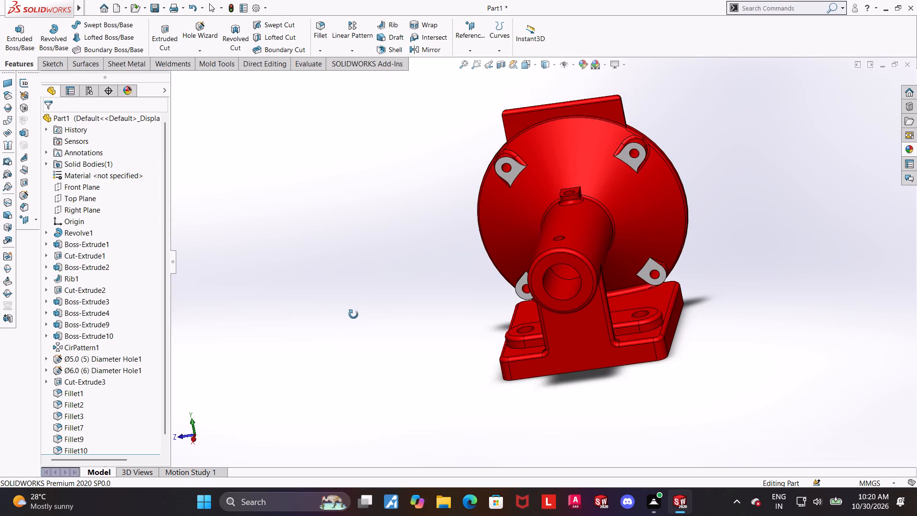
pyautogui.moveTo(353, 314); pyautogui.dragTo(354, 314, button='middle')
pyautogui.scroll(-3, 626, 283)
pyautogui.click(540, 264)
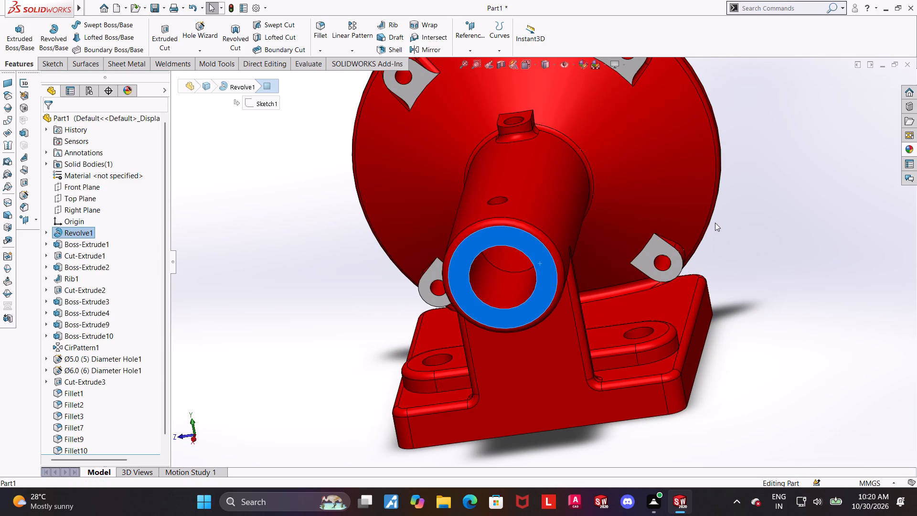
pyautogui.moveTo(646, 310); pyautogui.dragTo(650, 353, button='middle')
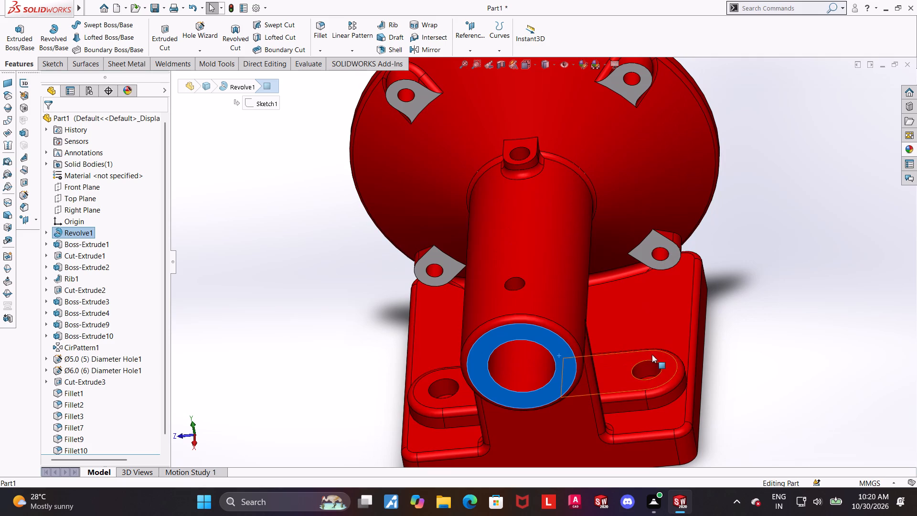
pyautogui.keyDown('ctrl'); pyautogui.click(644, 371); pyautogui.keyUp('ctrl')
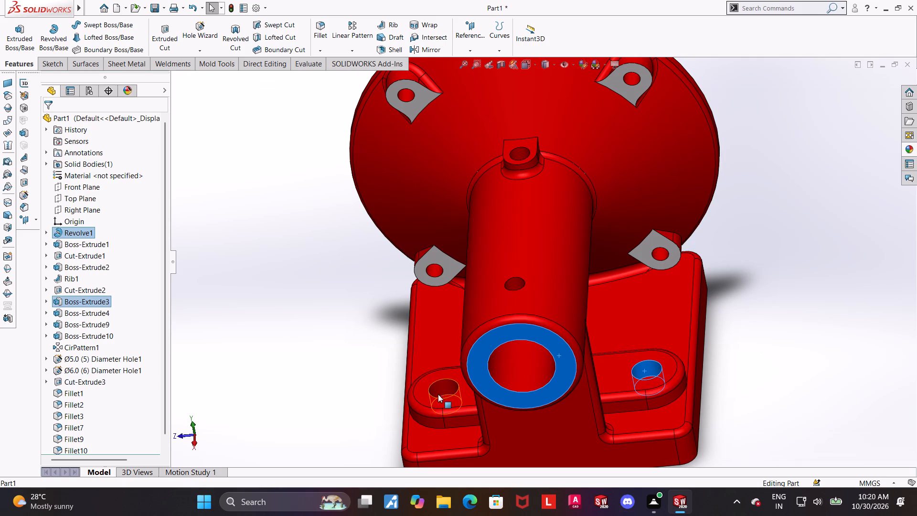
pyautogui.keyDown('ctrl'); pyautogui.click(438, 391); pyautogui.keyUp('ctrl')
pyautogui.rightClick(299, 293)
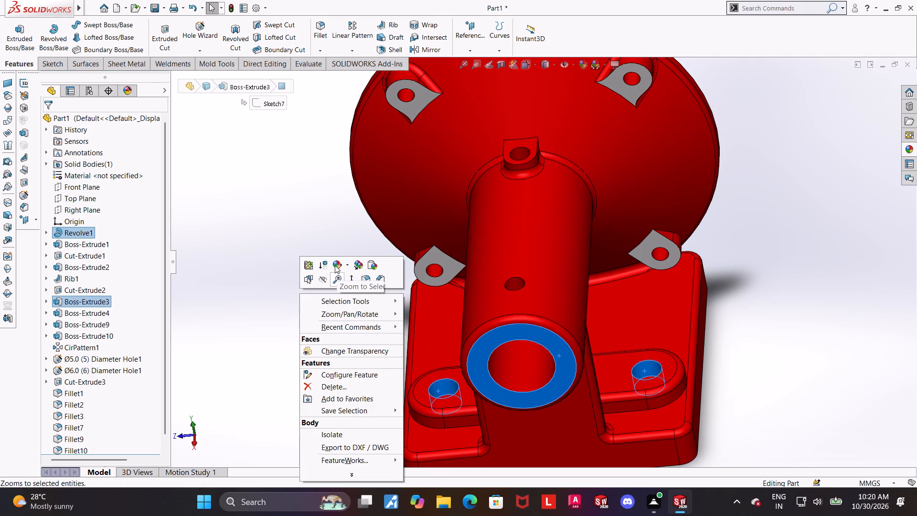
pyautogui.click(335, 265)
pyautogui.click(351, 284)
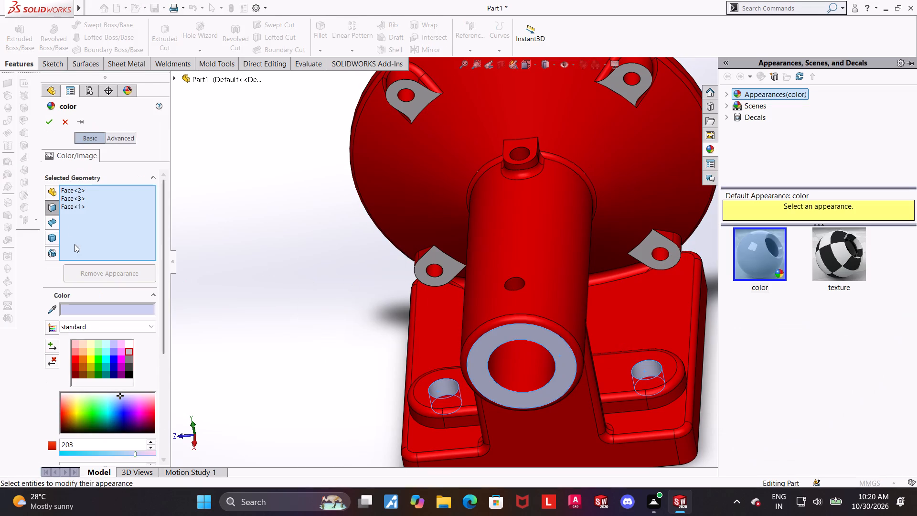
pyautogui.click(127, 353)
pyautogui.click(51, 123)
pyautogui.click(185, 215)
pyautogui.scroll(3, 264, 245)
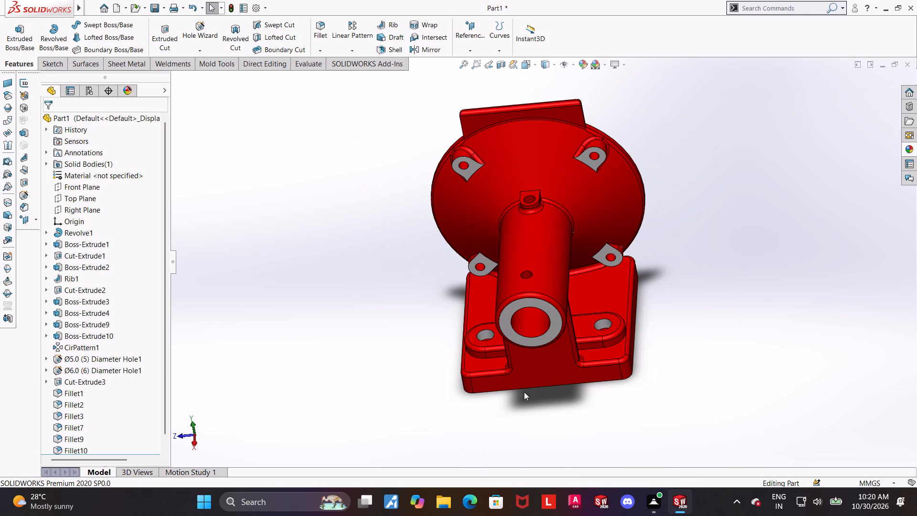
# Apply a 2 mm fillet to the edges where the two raised mounting pads meet the base's upper surface.
pyautogui.scroll(-2, 634, 361)
pyautogui.moveTo(569, 349); pyautogui.dragTo(566, 316, button='middle')
pyautogui.scroll(-2, 554, 297)
pyautogui.moveTo(725, 375); pyautogui.dragTo(665, 360, button='middle')
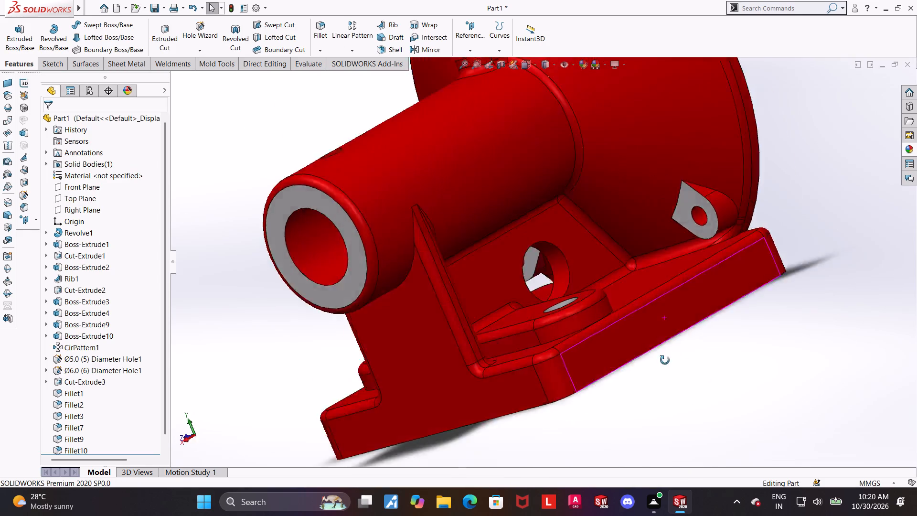
pyautogui.moveTo(665, 360); pyautogui.dragTo(666, 418, button='middle')
pyautogui.click(324, 26)
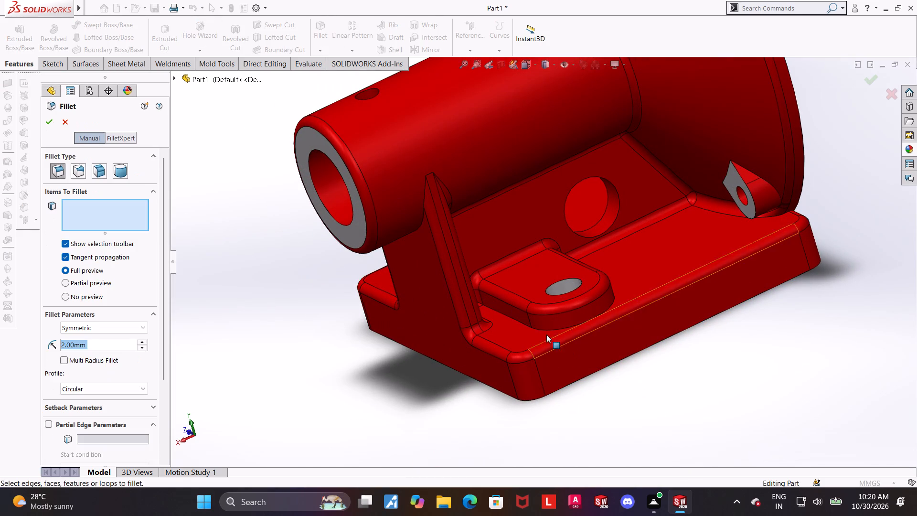
pyautogui.click(544, 331)
pyautogui.moveTo(494, 355); pyautogui.dragTo(614, 363, button='middle')
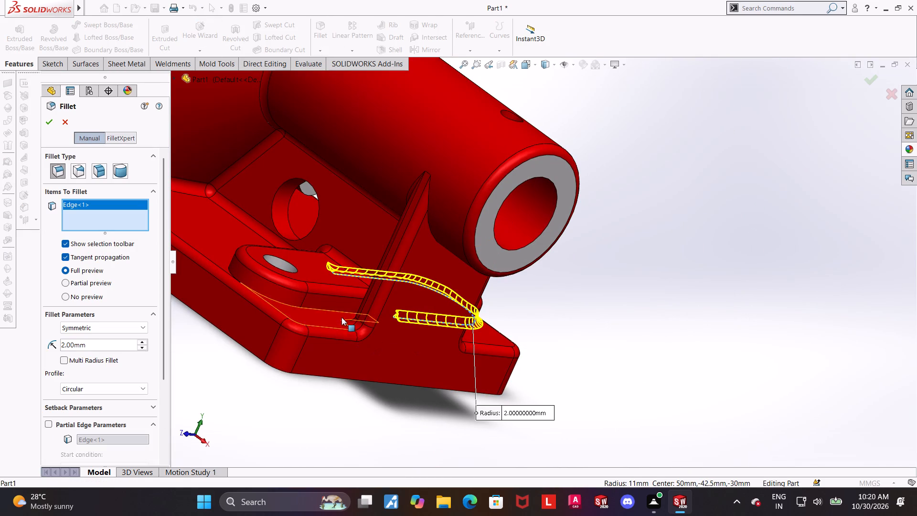
pyautogui.click(339, 312)
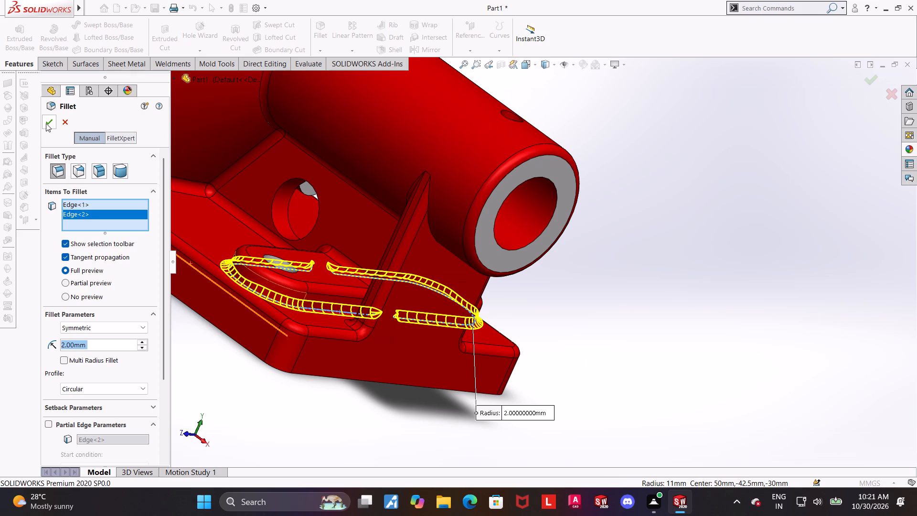
pyautogui.click(46, 123)
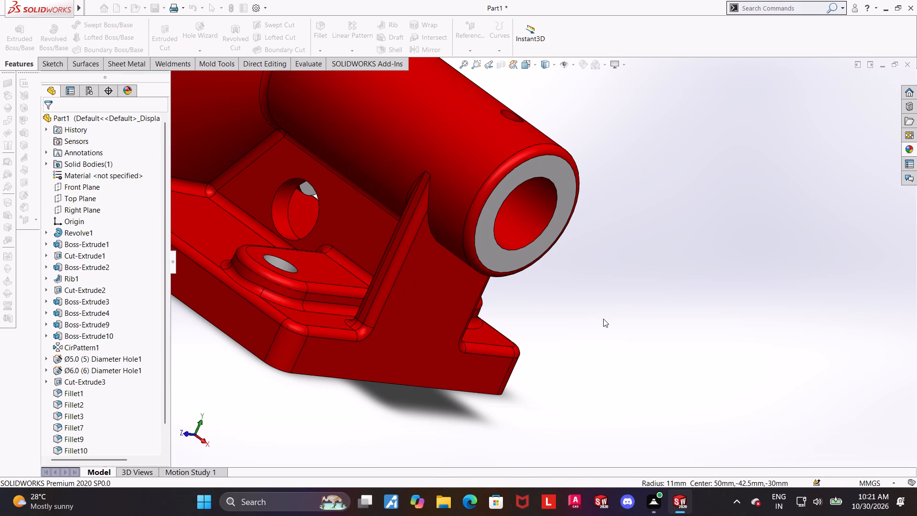
# Examine the filleted mounting pads and the overall bracket from several angles.
pyautogui.scroll(1, 592, 305)
pyautogui.scroll(1, 546, 288)
pyautogui.moveTo(542, 290); pyautogui.dragTo(498, 277, button='middle')
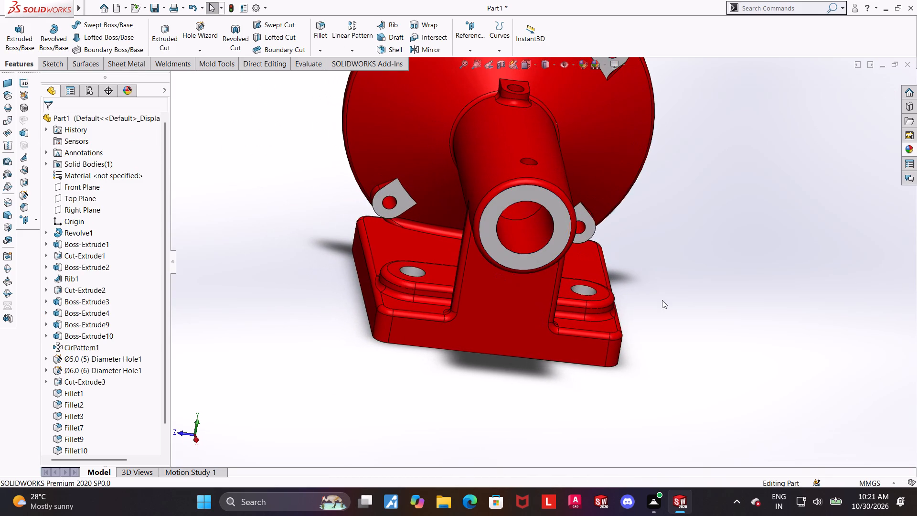
pyautogui.moveTo(758, 333); pyautogui.dragTo(711, 339, button='middle')
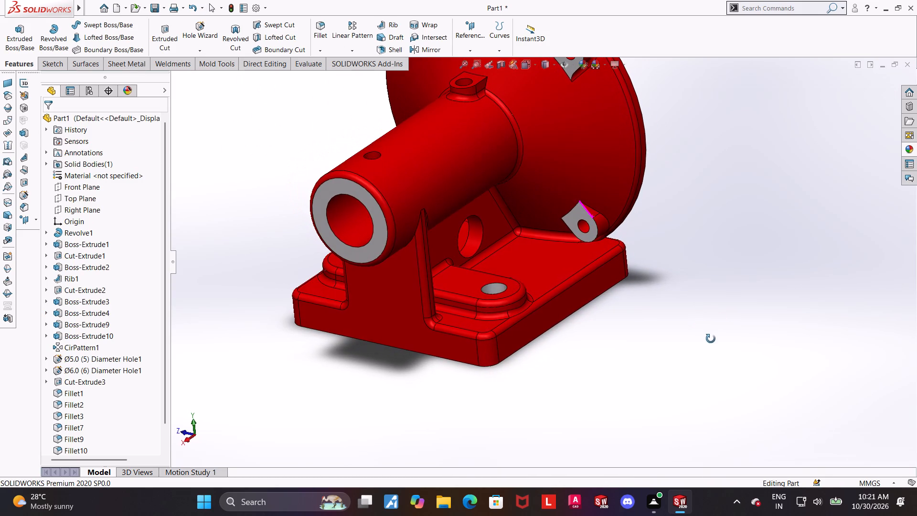
pyautogui.moveTo(711, 339); pyautogui.dragTo(711, 339, button='middle')
pyautogui.scroll(2, 682, 332)
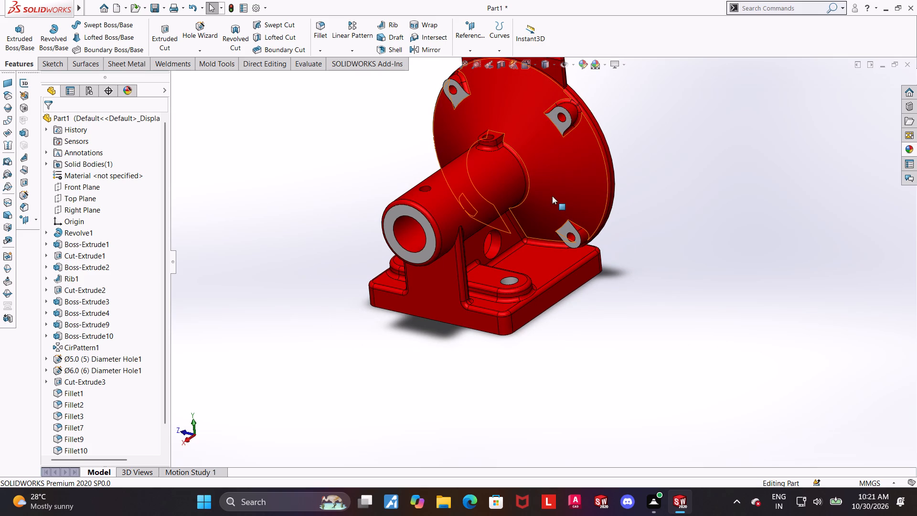
pyautogui.scroll(1, 552, 126)
pyautogui.scroll(-2, 561, 86)
pyautogui.click(646, 300)
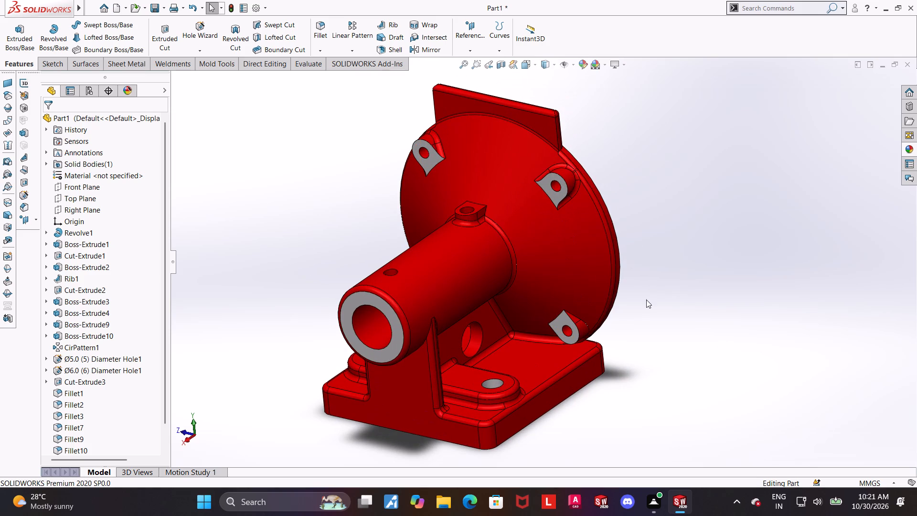
# Colour the flat top face of the small boss on the cylinder and its hole wall light grey from the standard palette.
pyautogui.scroll(-2, 466, 205)
pyautogui.moveTo(482, 202); pyautogui.dragTo(481, 229, button='middle')
pyautogui.scroll(-3, 480, 202)
pyautogui.click(509, 233)
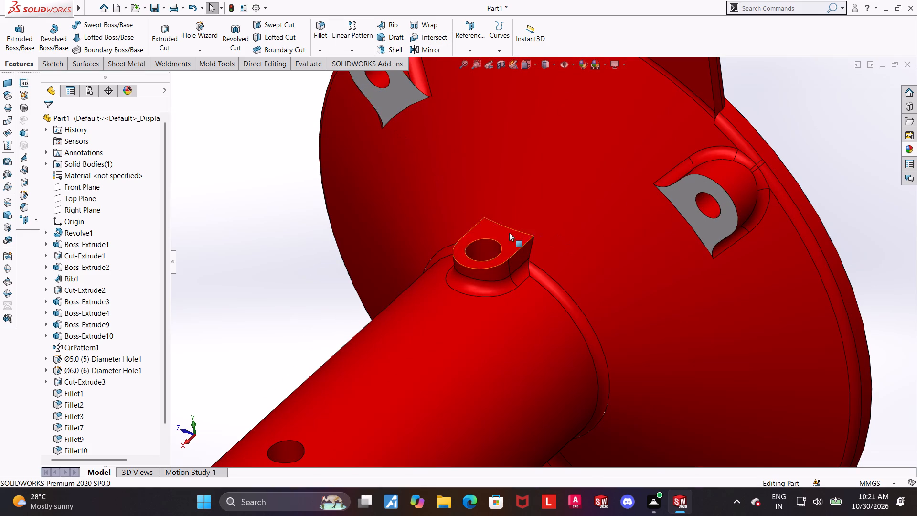
pyautogui.keyDown('ctrl'); pyautogui.click(486, 246); pyautogui.keyUp('ctrl')
pyautogui.rightClick(486, 246)
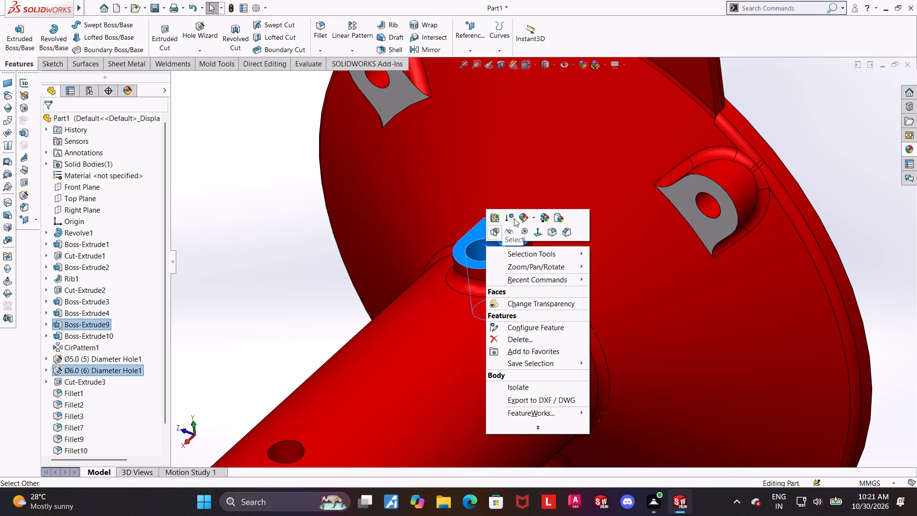
pyautogui.click(527, 218)
pyautogui.click(533, 239)
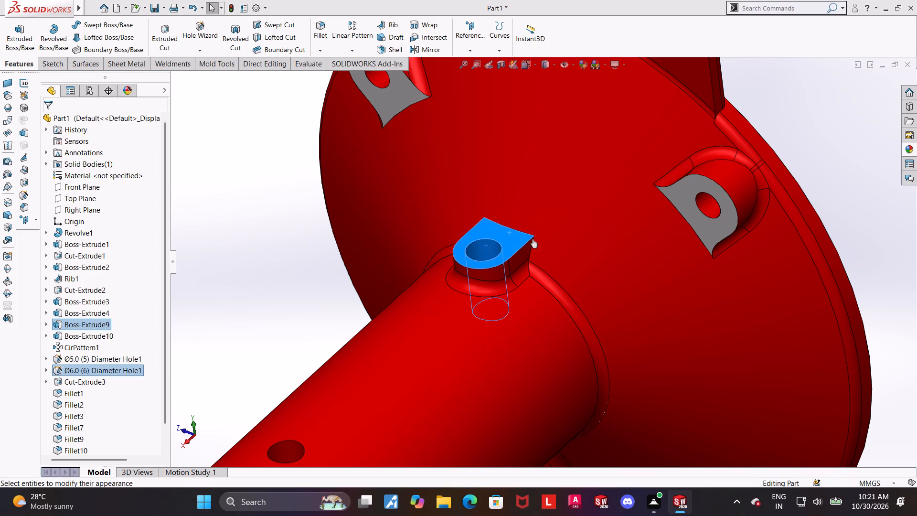
pyautogui.click(127, 350)
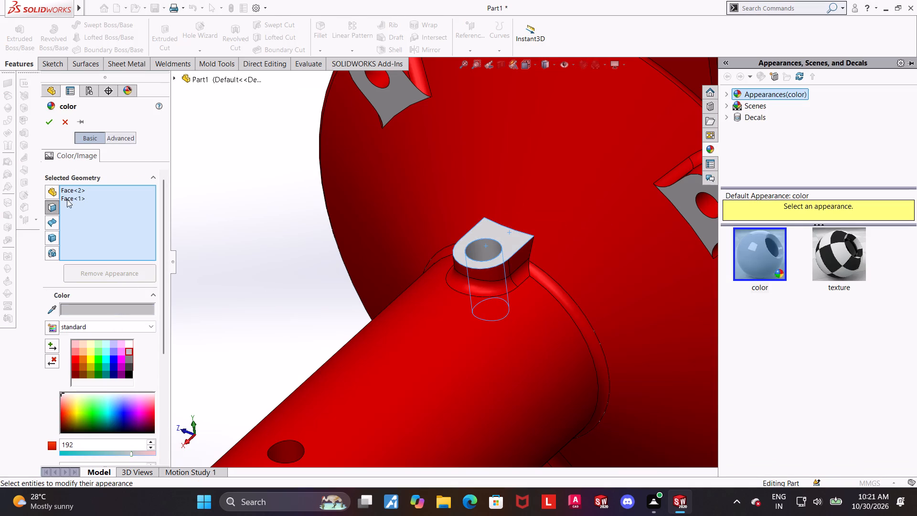
pyautogui.click(54, 124)
pyautogui.click(217, 244)
# Colour the wall of the small round hole near the cylinder's open end light grey from the standard palette.
pyautogui.scroll(3, 277, 301)
pyautogui.scroll(-3, 375, 382)
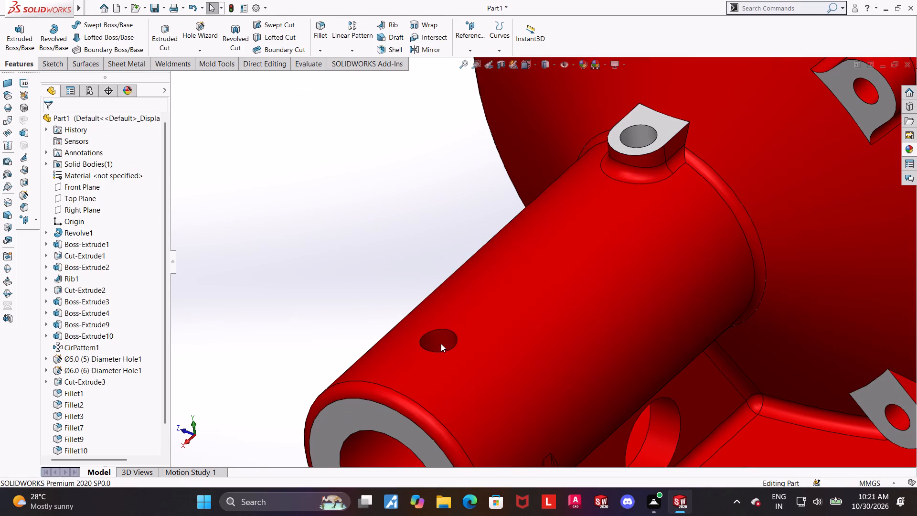
pyautogui.keyDown('ctrl'); pyautogui.click(441, 340); pyautogui.keyUp('ctrl')
pyautogui.rightClick(441, 340)
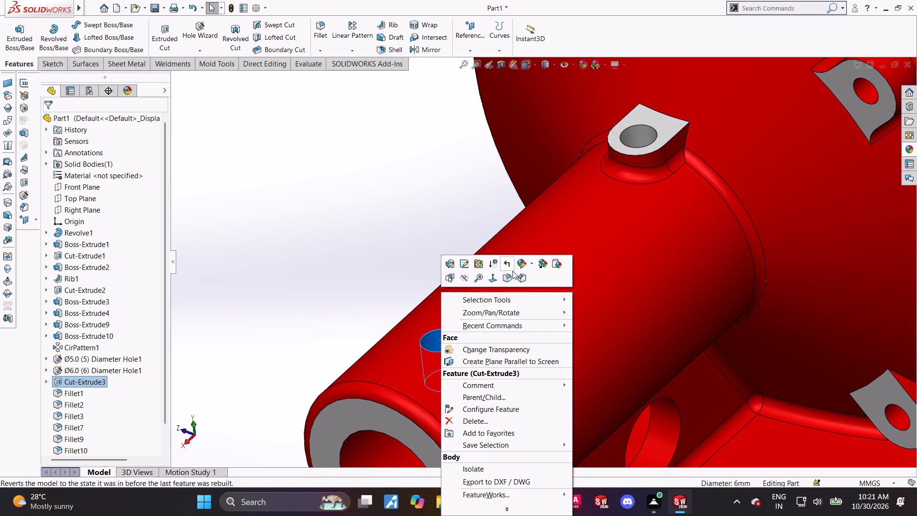
pyautogui.click(522, 264)
pyautogui.click(525, 264)
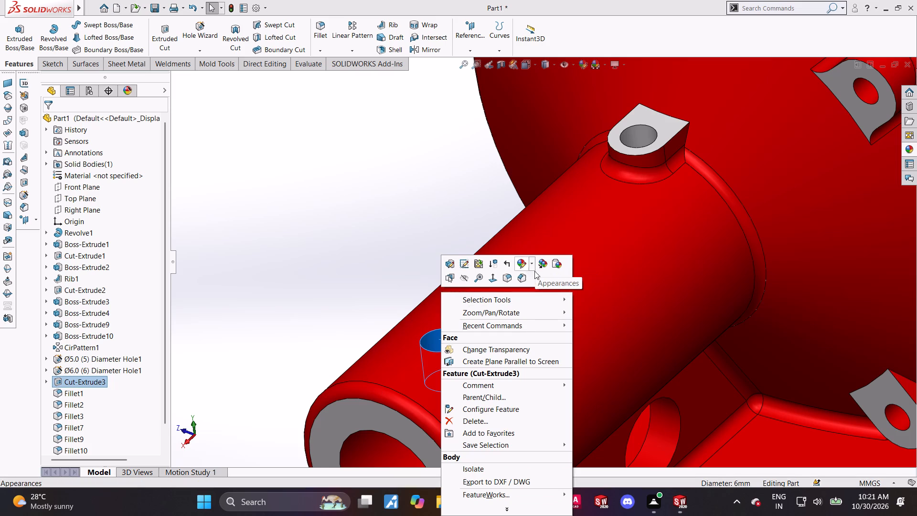
pyautogui.click(554, 286)
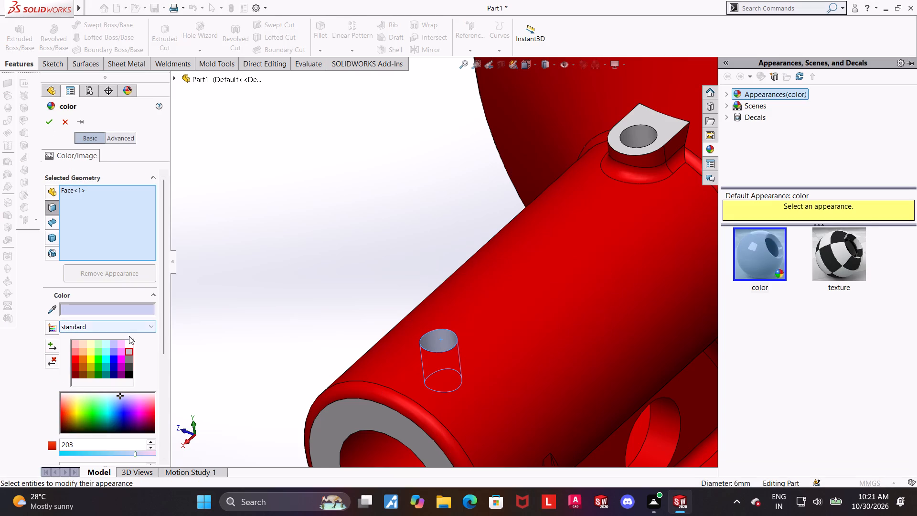
pyautogui.click(129, 353)
pyautogui.click(47, 120)
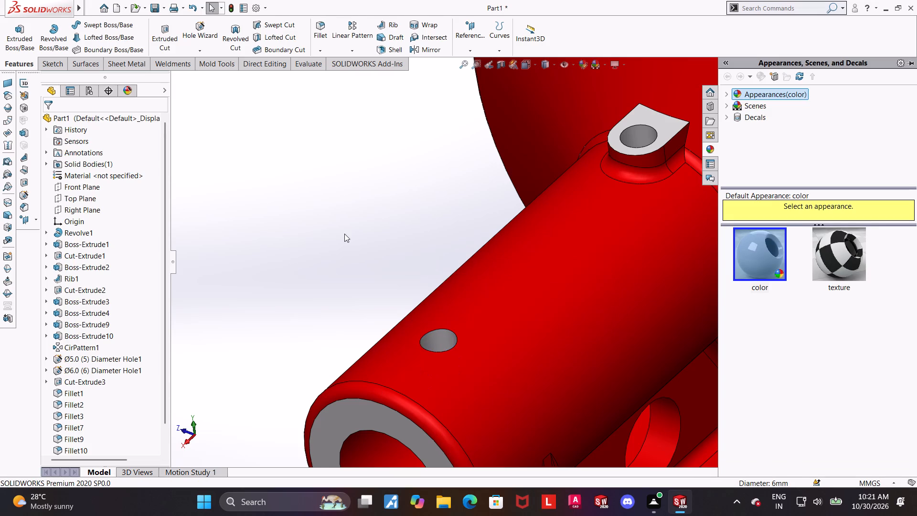
pyautogui.click(344, 234)
# Colour the four inner bore faces of the cylinder, including the stepped ones, light grey from the standard palette.
pyautogui.scroll(5, 344, 234)
pyautogui.scroll(-2, 668, 436)
pyautogui.moveTo(681, 389); pyautogui.dragTo(712, 340, button='middle')
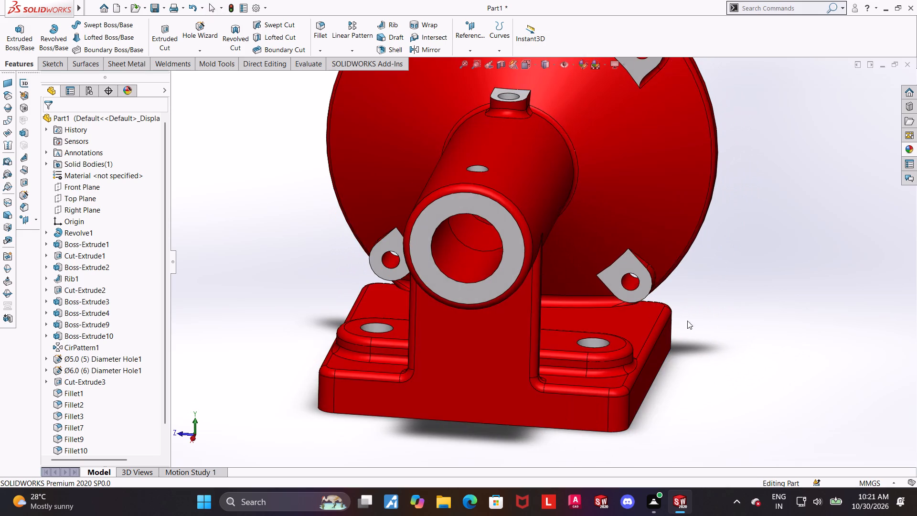
pyautogui.scroll(-2, 462, 235)
pyautogui.moveTo(514, 261); pyautogui.dragTo(512, 241, button='middle')
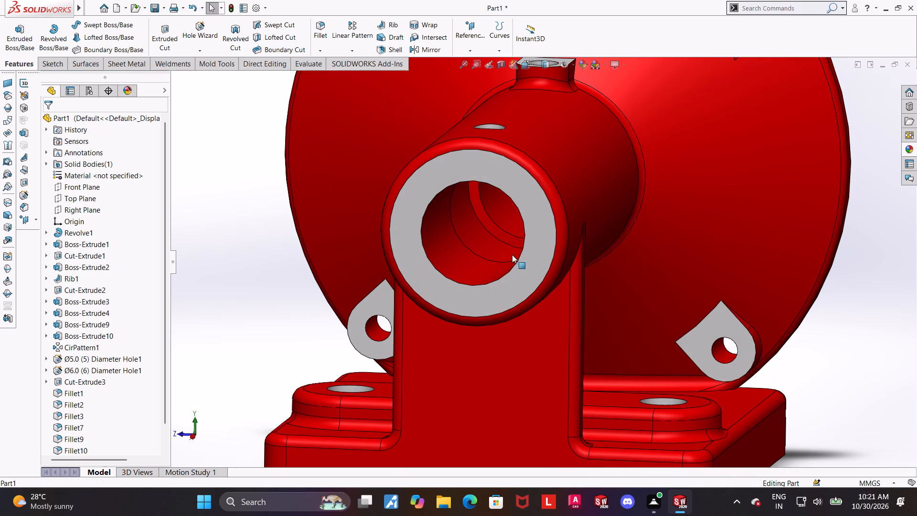
pyautogui.moveTo(522, 259); pyautogui.dragTo(528, 263, button='middle')
pyautogui.click(495, 241)
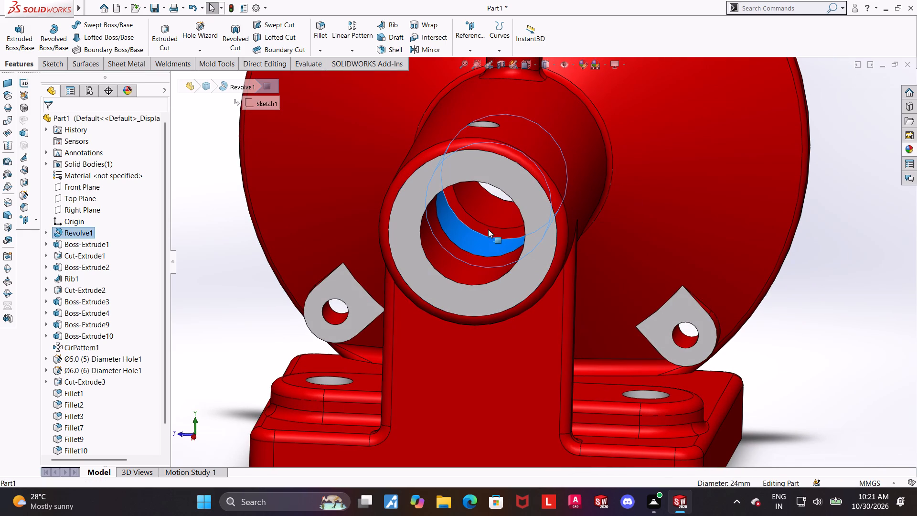
pyautogui.keyDown('ctrl'); pyautogui.click(487, 219); pyautogui.keyUp('ctrl')
pyautogui.click(490, 231)
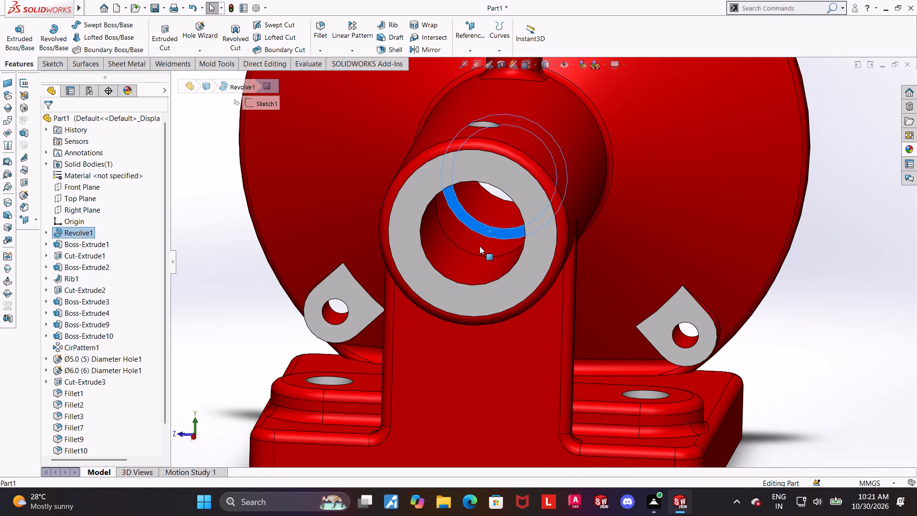
pyautogui.keyDown('ctrl'); pyautogui.click(480, 246); pyautogui.keyUp('ctrl')
pyautogui.keyDown('ctrl'); pyautogui.click(495, 209); pyautogui.keyUp('ctrl')
pyautogui.keyDown('ctrl'); pyautogui.click(480, 269); pyautogui.keyUp('ctrl')
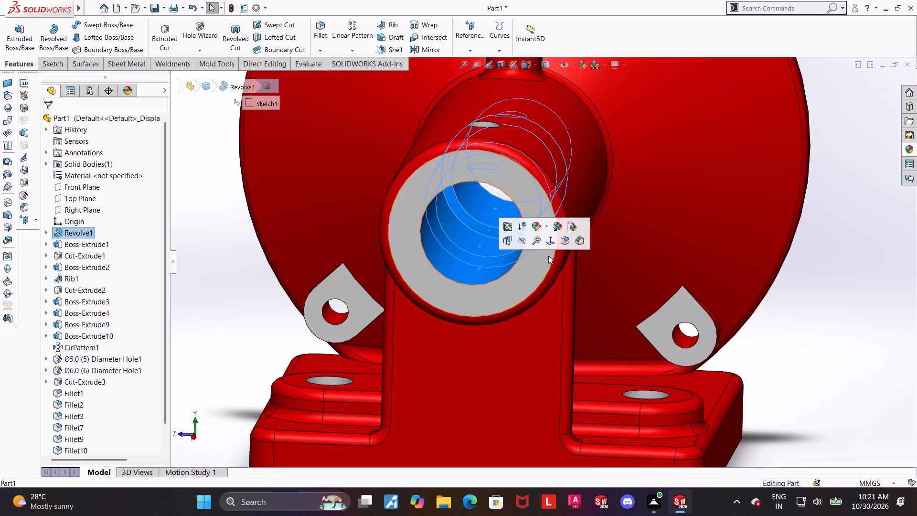
pyautogui.scroll(4, 548, 256)
pyautogui.rightClick(790, 277)
pyautogui.click(827, 247)
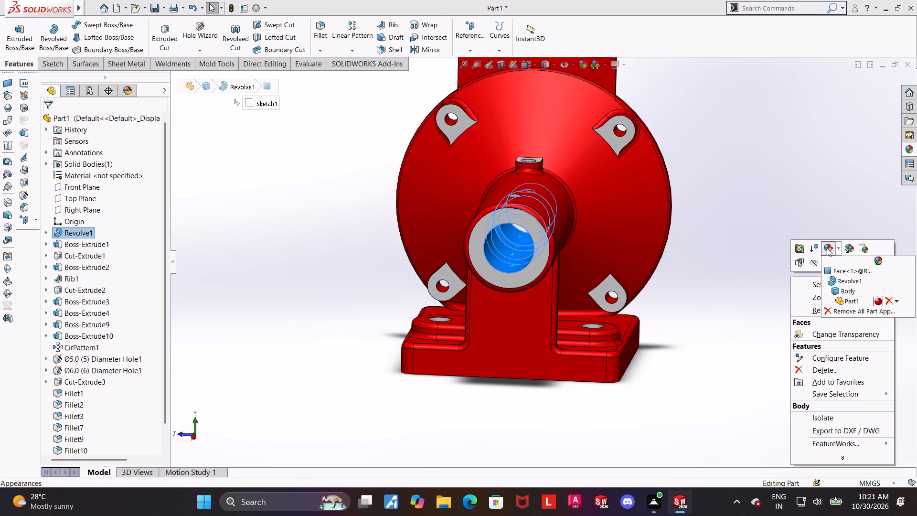
pyautogui.click(832, 267)
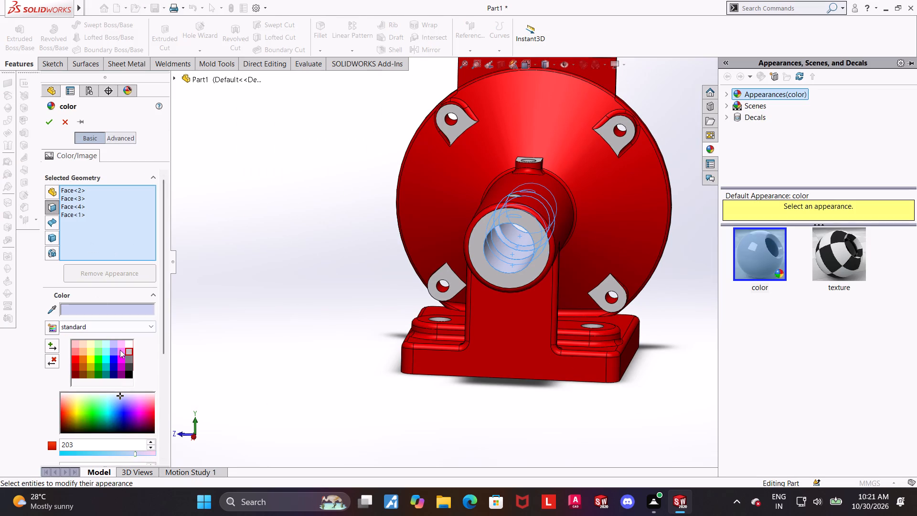
pyautogui.click(128, 353)
pyautogui.click(52, 118)
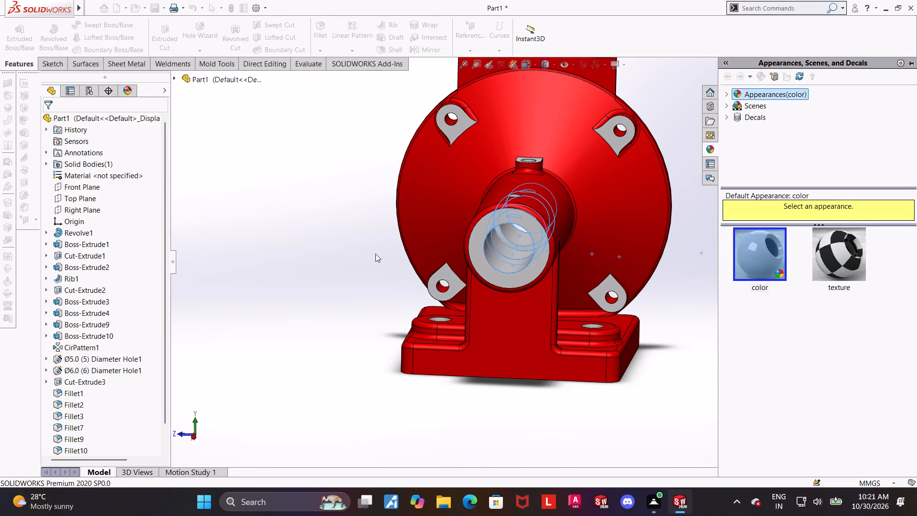
pyautogui.click(397, 263)
# Colour the wall of the large round hole through the web below the cylinder light grey from the standard palette.
pyautogui.moveTo(422, 272); pyautogui.dragTo(583, 284, button='middle')
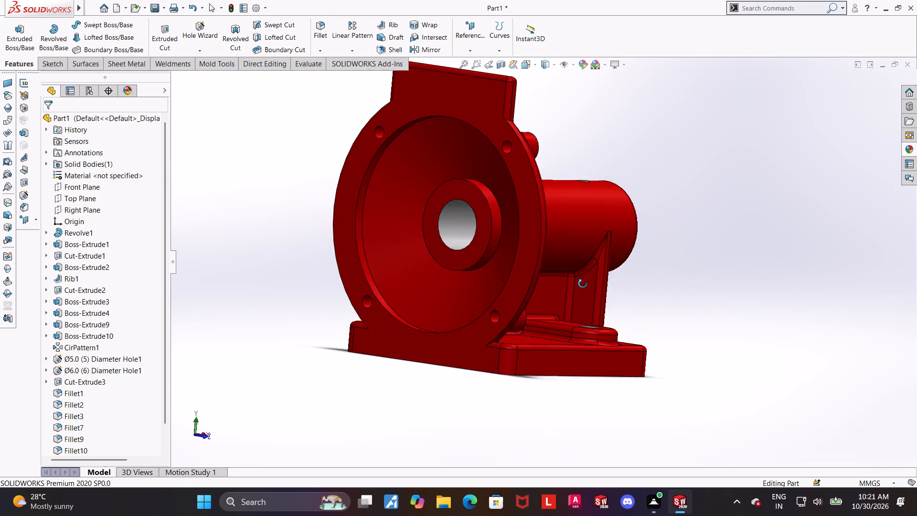
pyautogui.moveTo(583, 284); pyautogui.dragTo(584, 285, button='middle')
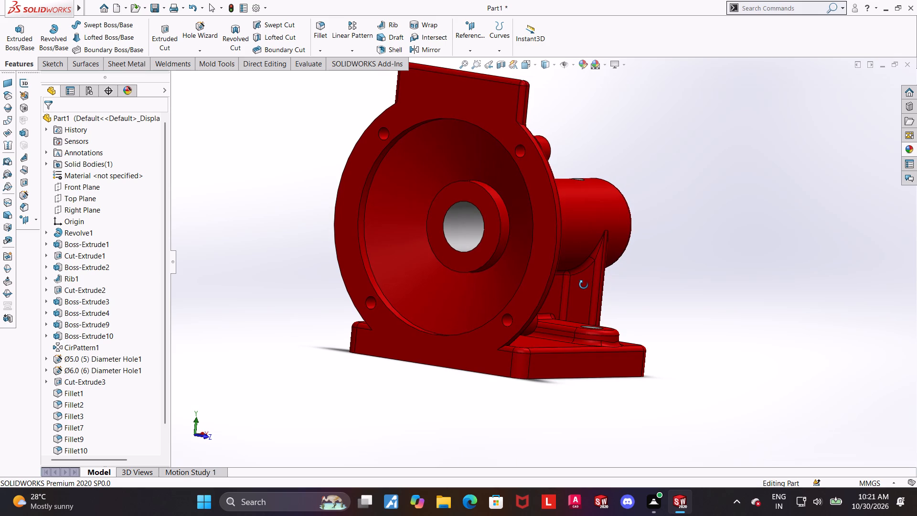
pyautogui.moveTo(584, 285); pyautogui.dragTo(539, 261, button='middle')
pyautogui.moveTo(525, 258); pyautogui.dragTo(521, 259, button='middle')
pyautogui.hotkey('ctrl', '7')
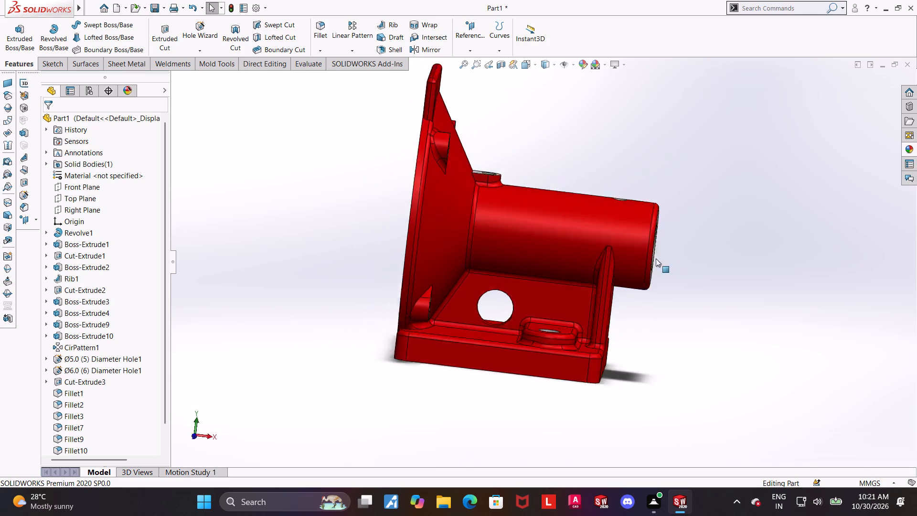
pyautogui.click(709, 261)
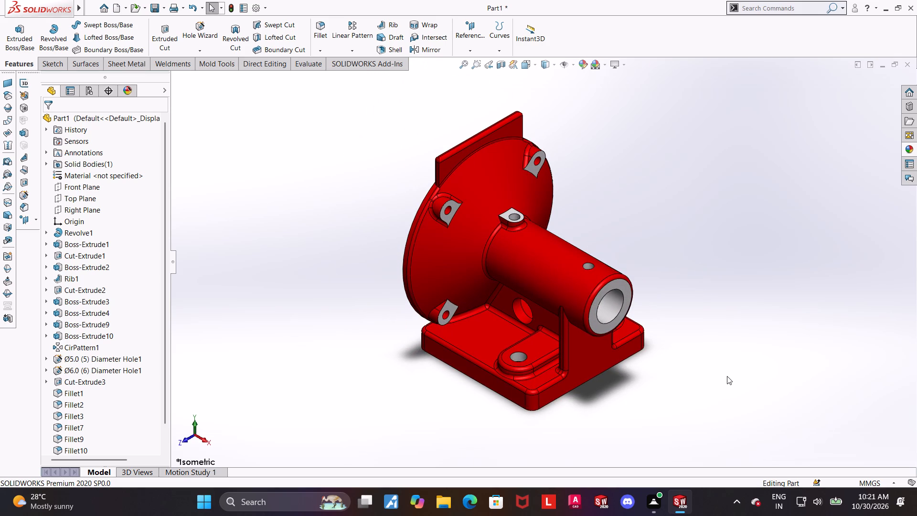
pyautogui.click(521, 316)
pyautogui.rightClick(174, 310)
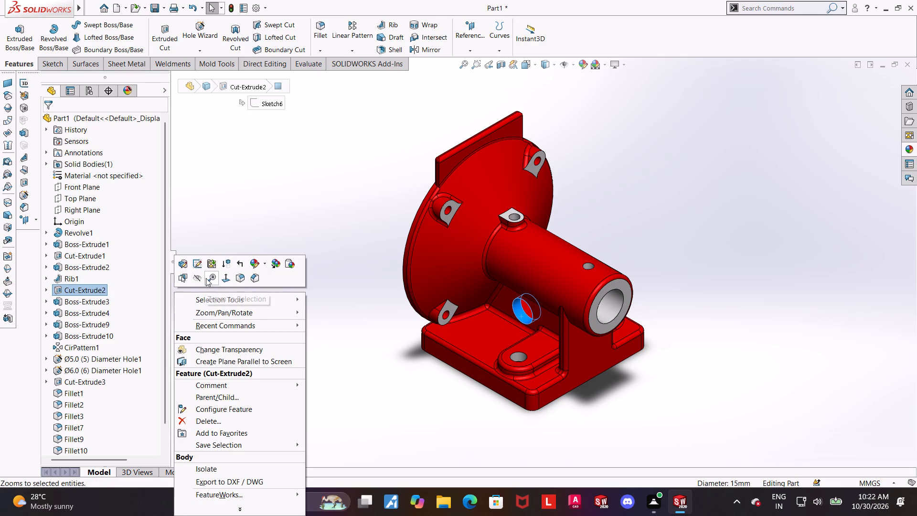
pyautogui.click(273, 221)
pyautogui.rightClick(68, 288)
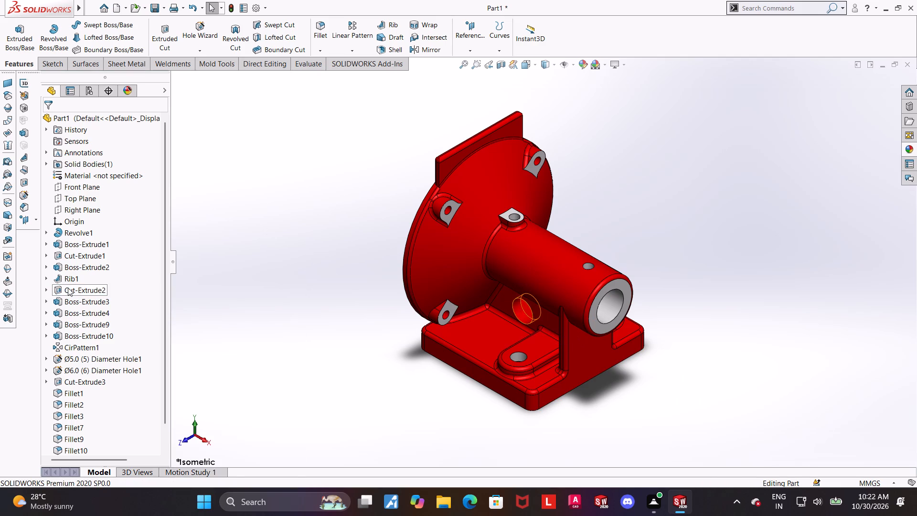
pyautogui.click(122, 273)
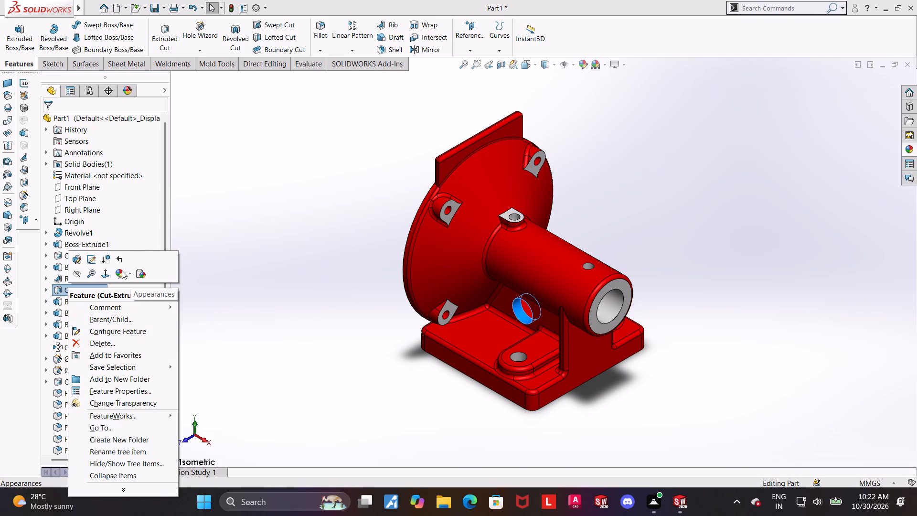
pyautogui.click(122, 270)
pyautogui.click(135, 291)
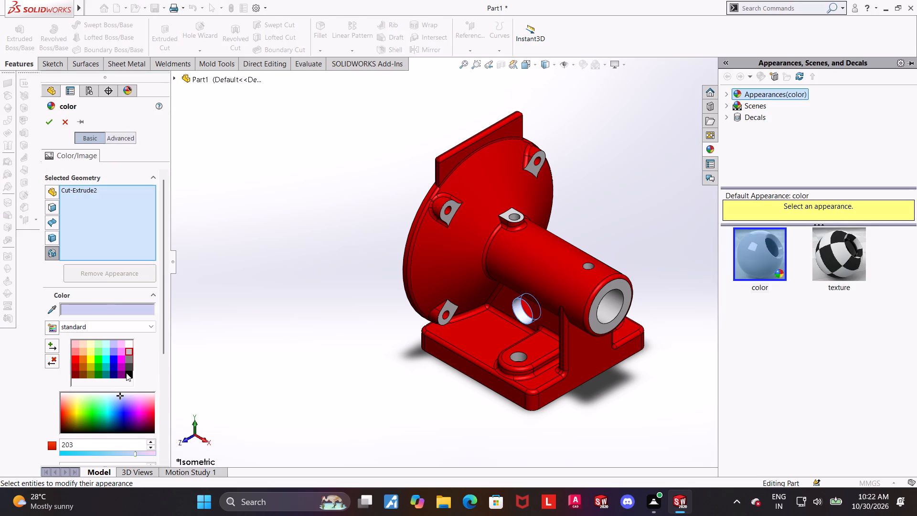
pyautogui.click(132, 351)
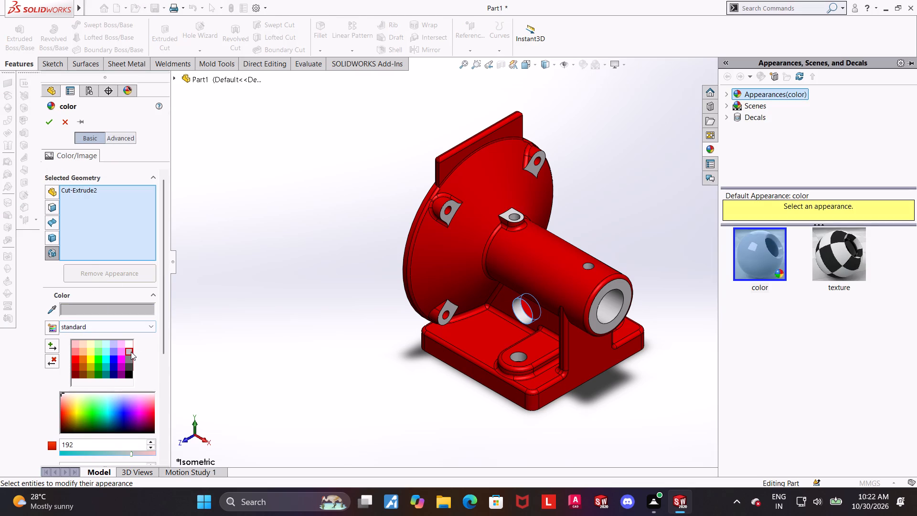
pyautogui.click(131, 352)
pyautogui.click(46, 123)
pyautogui.click(239, 274)
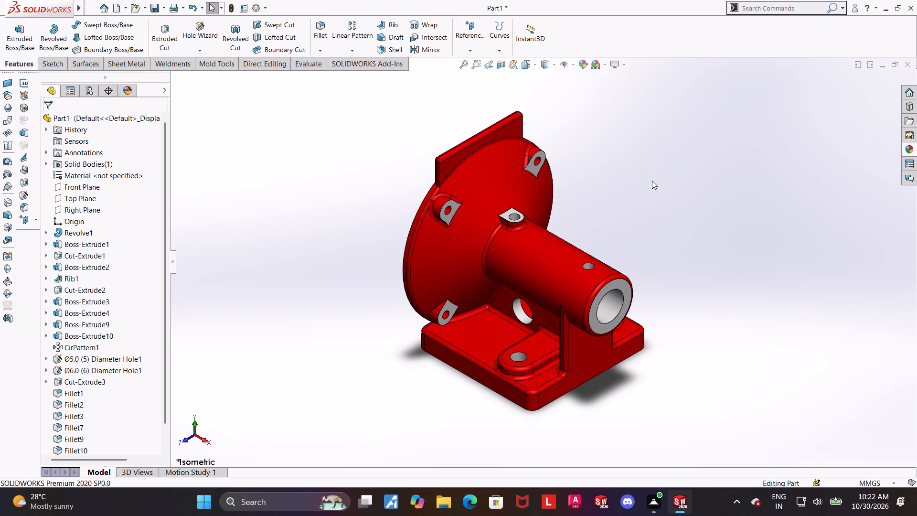
# Colour the floor and side walls of the square recess in the base's underside (Cut-Extrude1) light grey from the standard palette.
pyautogui.scroll(-1, 572, 146)
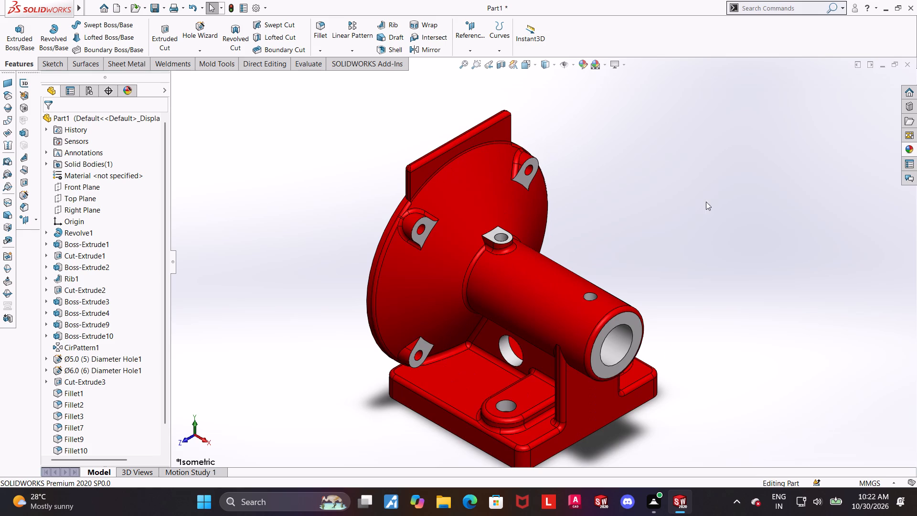
pyautogui.scroll(2, 772, 205)
pyautogui.moveTo(704, 210); pyautogui.dragTo(702, 197, button='middle')
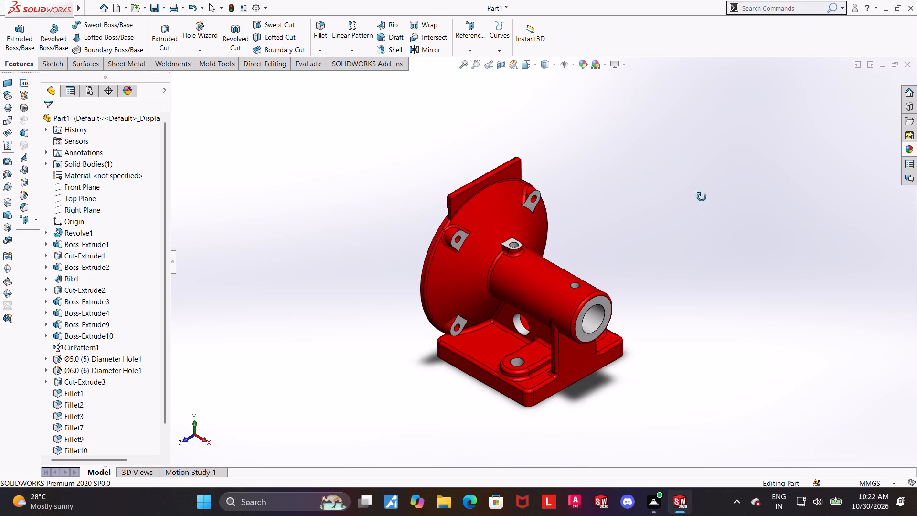
pyautogui.moveTo(702, 197); pyautogui.dragTo(699, 124, button='middle')
pyautogui.moveTo(710, 339); pyautogui.dragTo(719, 212, button='middle')
pyautogui.scroll(1, 666, 346)
pyautogui.moveTo(666, 309); pyautogui.dragTo(666, 306, button='middle')
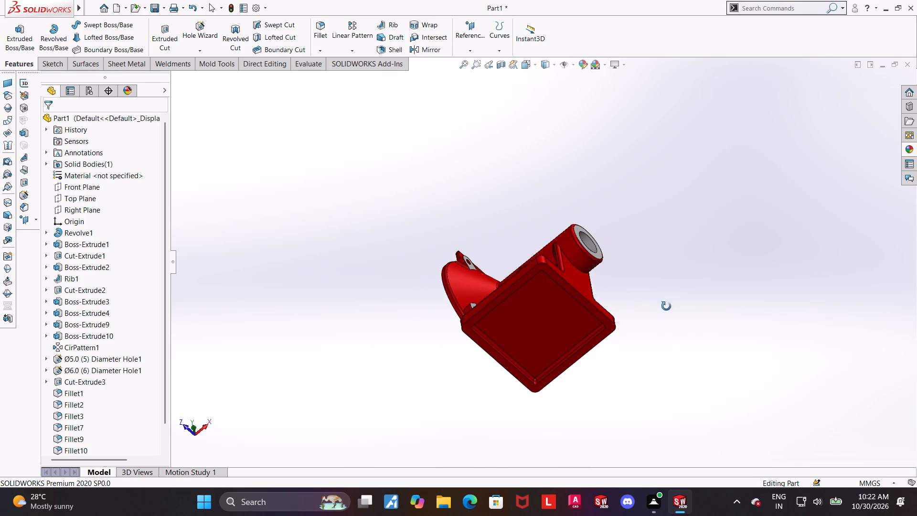
pyautogui.moveTo(666, 306); pyautogui.dragTo(667, 243, button='middle')
pyautogui.scroll(-4, 506, 296)
pyautogui.scroll(5, 98, 213)
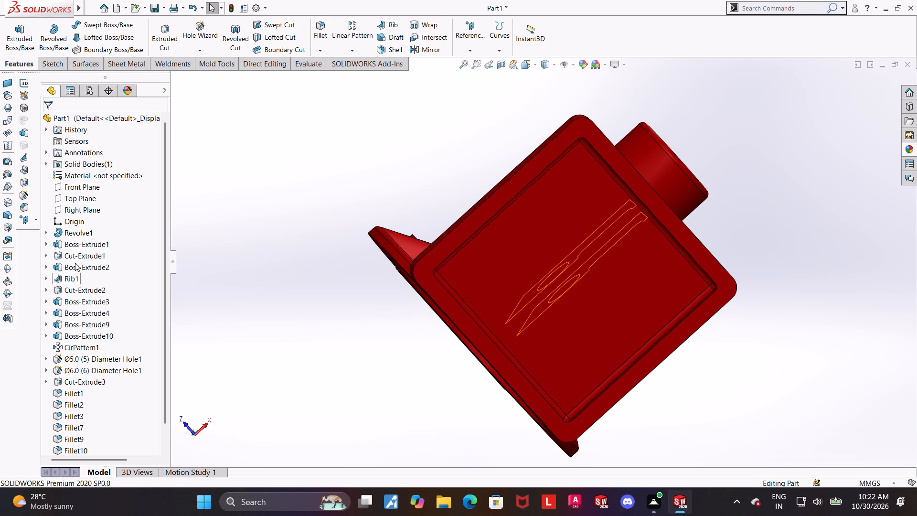
pyautogui.click(74, 253)
pyautogui.rightClick(74, 253)
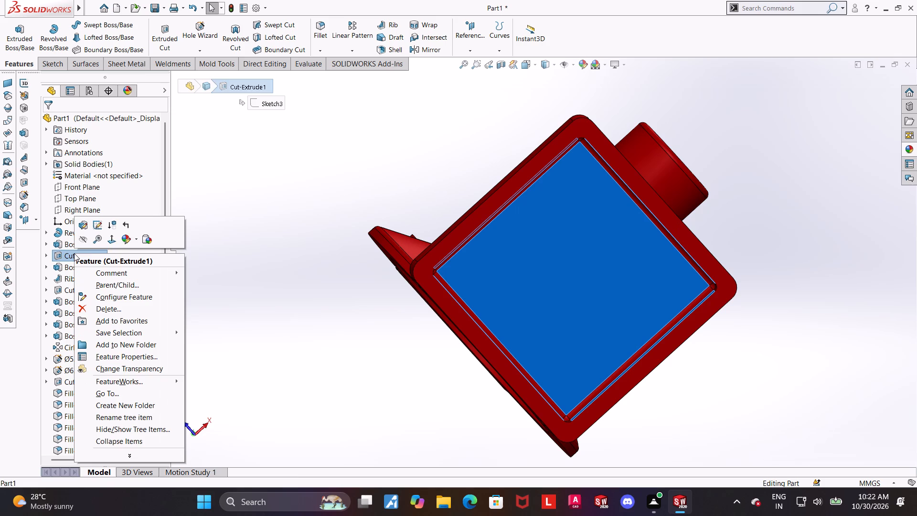
pyautogui.click(123, 237)
pyautogui.click(170, 266)
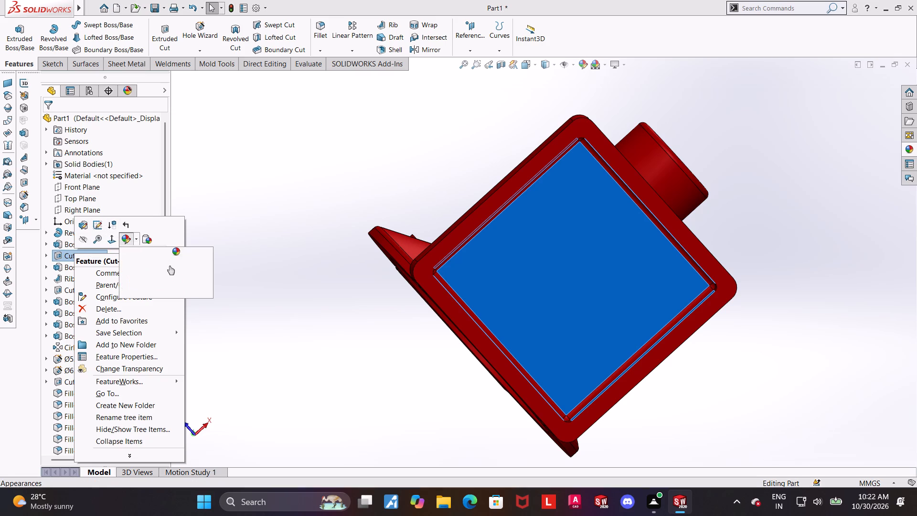
pyautogui.click(128, 349)
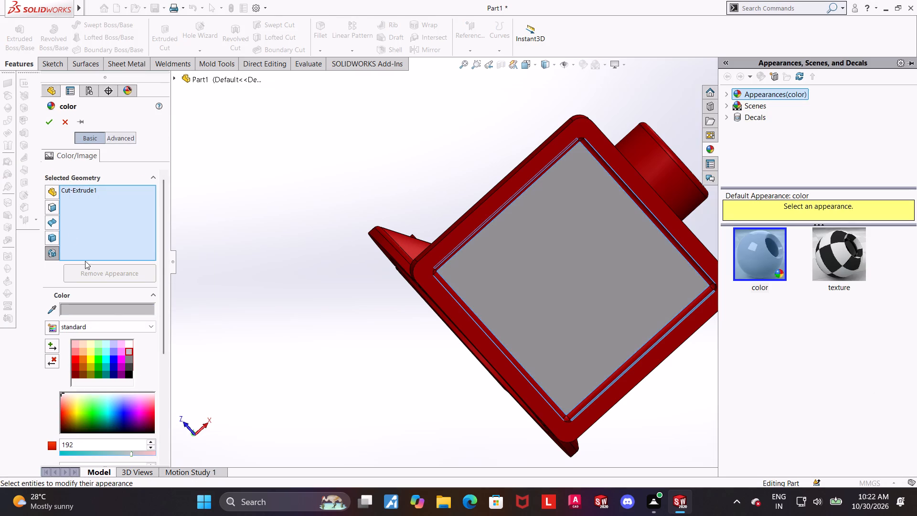
pyautogui.click(52, 123)
pyautogui.click(205, 213)
# Colour Fillet9 and Fillet10, the floor-edge and corner fillets of the underside recess, light grey from the standard palette.
pyautogui.moveTo(351, 253); pyautogui.dragTo(333, 263, button='middle')
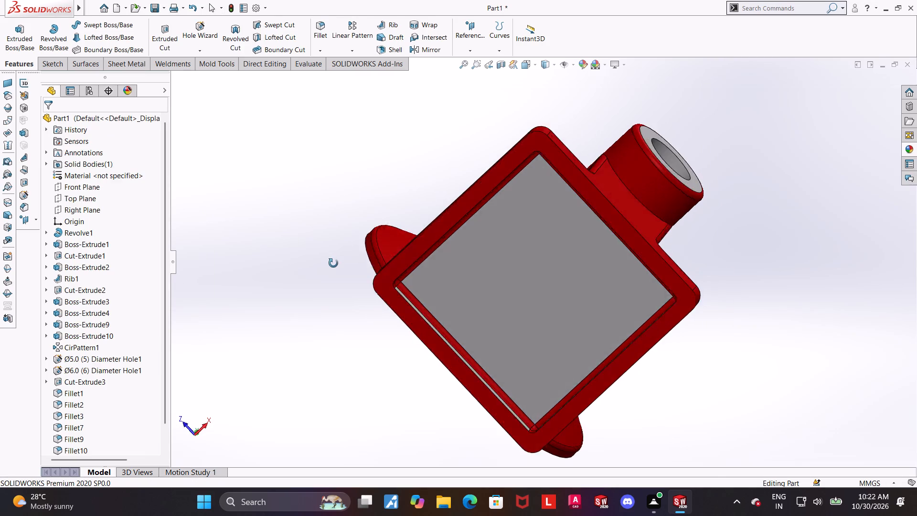
pyautogui.moveTo(333, 263); pyautogui.dragTo(308, 277, button='middle')
pyautogui.scroll(-1, 381, 305)
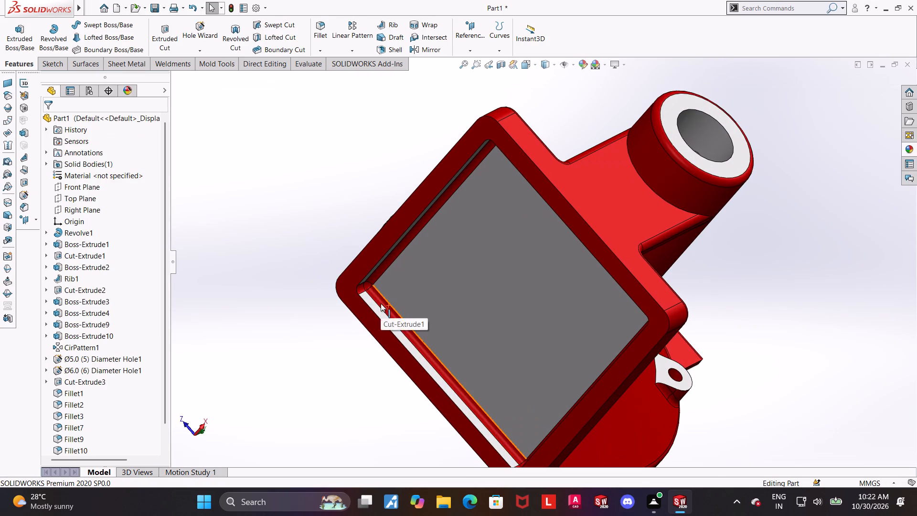
pyautogui.moveTo(384, 289); pyautogui.dragTo(363, 294, button='middle')
pyautogui.scroll(-2, 365, 290)
pyautogui.click(377, 283)
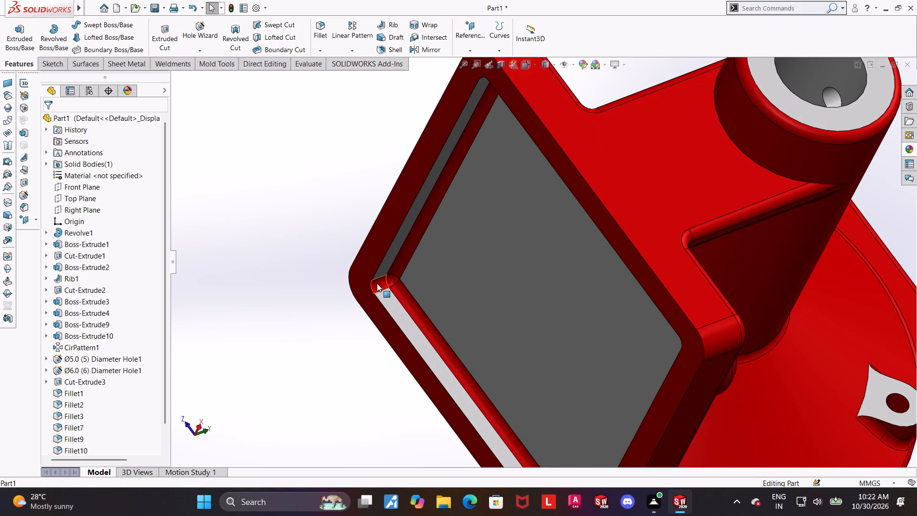
pyautogui.keyDown('ctrl'); pyautogui.click(392, 283); pyautogui.keyUp('ctrl')
pyautogui.click(311, 318)
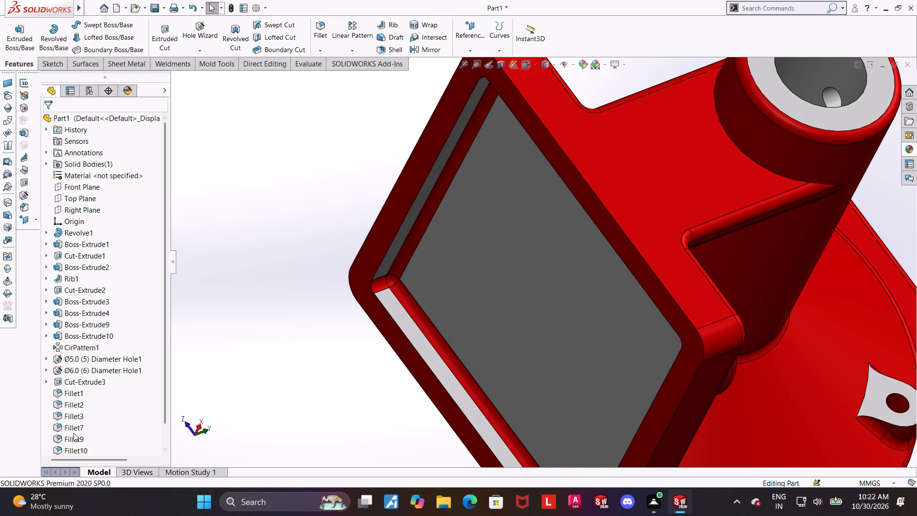
pyautogui.scroll(-6, 67, 425)
pyautogui.click(70, 426)
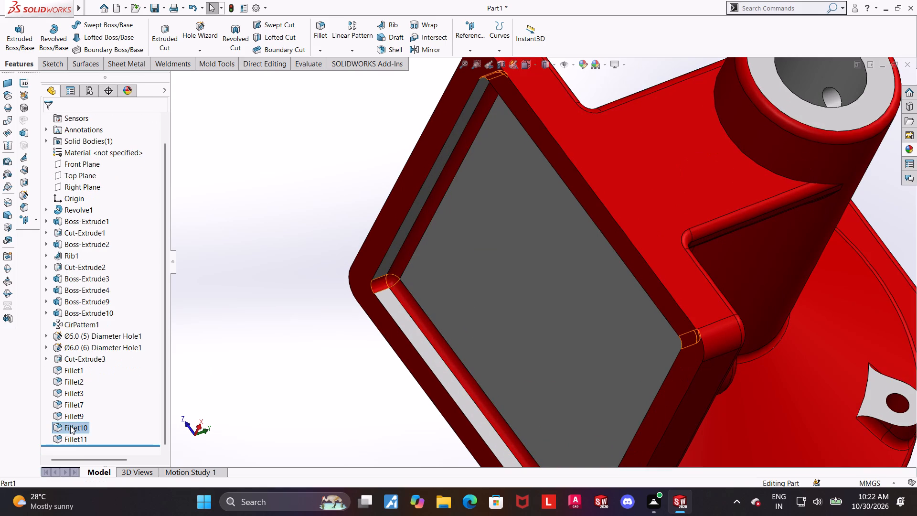
pyautogui.keyDown('ctrl'); pyautogui.click(62, 418); pyautogui.keyUp('ctrl')
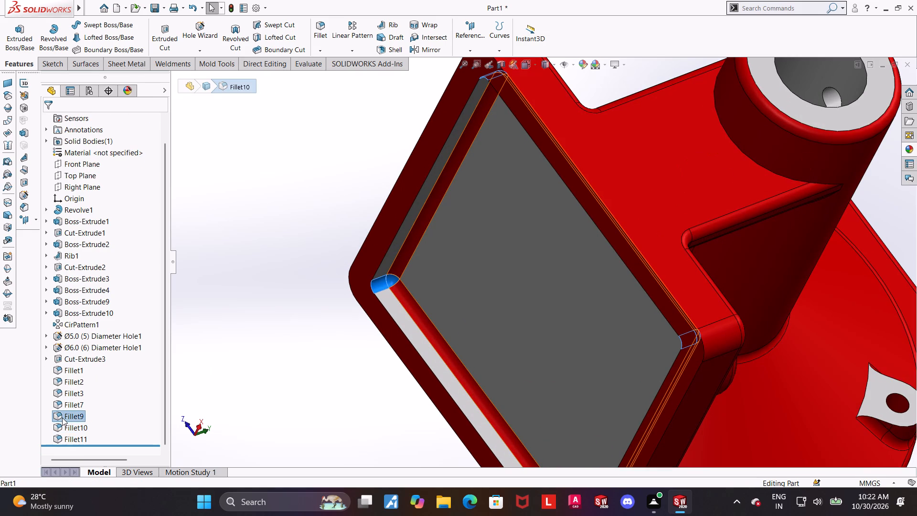
pyautogui.moveTo(264, 371); pyautogui.dragTo(298, 314, button='middle')
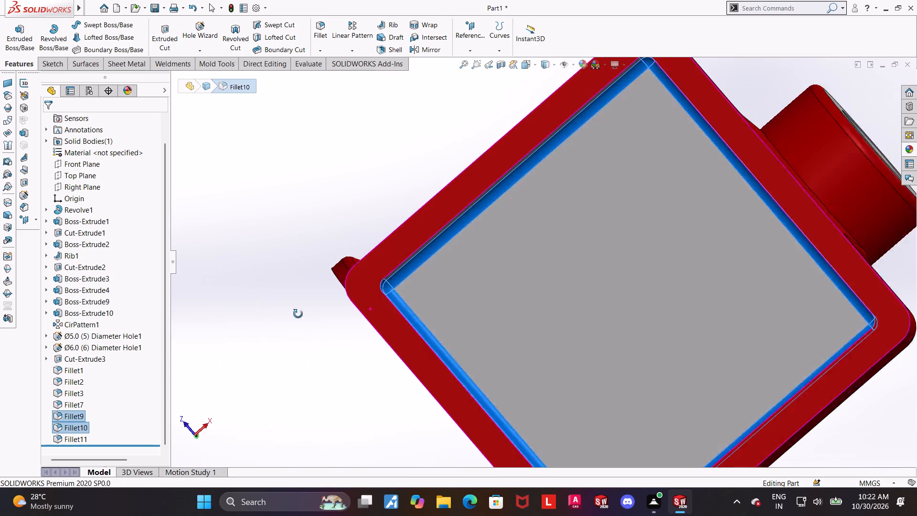
pyautogui.moveTo(298, 314); pyautogui.dragTo(295, 314, button='middle')
pyautogui.rightClick(64, 418)
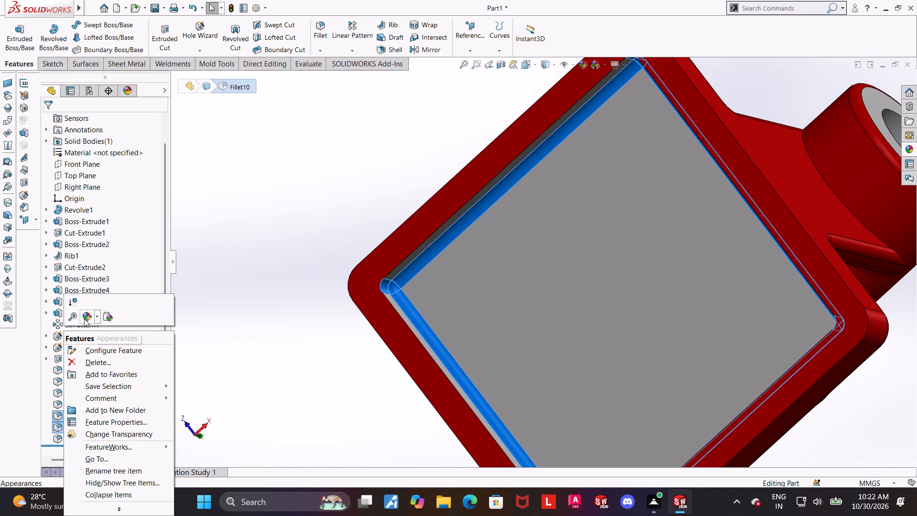
pyautogui.click(84, 319)
pyautogui.click(102, 342)
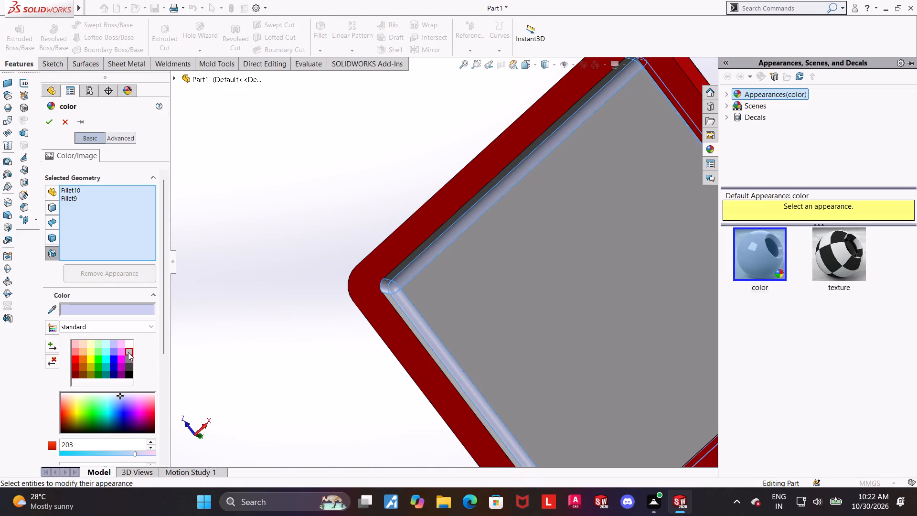
pyautogui.click(128, 352)
pyautogui.click(51, 119)
pyautogui.click(330, 181)
# Measure the outer rim face of the large circular flange in the isometric view.
pyautogui.scroll(4, 328, 183)
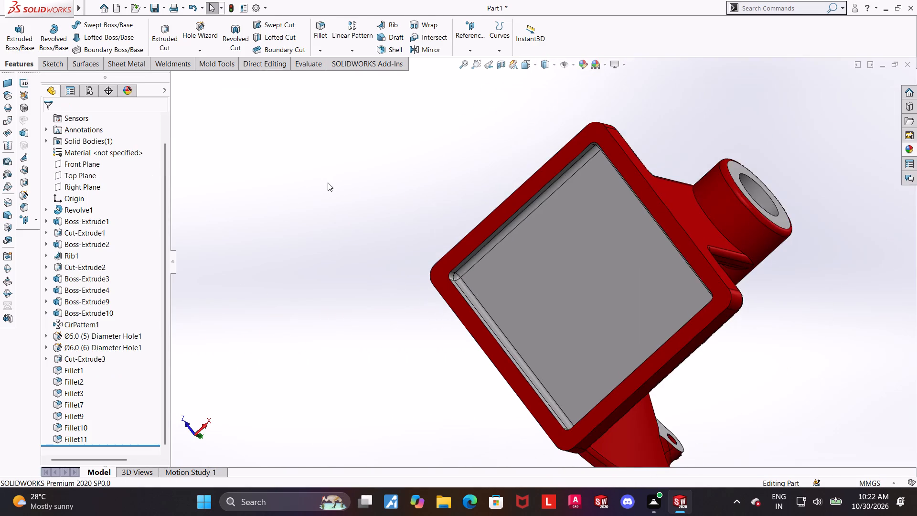
pyautogui.scroll(-5, 658, 410)
pyautogui.scroll(4, 684, 327)
pyautogui.moveTo(662, 247); pyautogui.dragTo(698, 397, button='middle')
pyautogui.scroll(3, 645, 220)
pyautogui.moveTo(634, 201); pyautogui.dragTo(636, 231, button='middle')
pyautogui.hotkey('ctrl', '7')
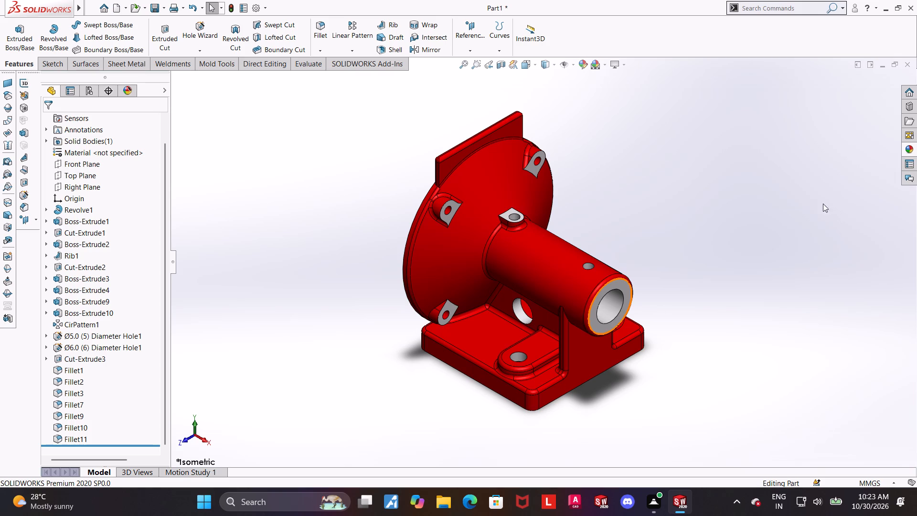
pyautogui.click(316, 66)
pyautogui.click(107, 51)
pyautogui.scroll(-3, 370, 246)
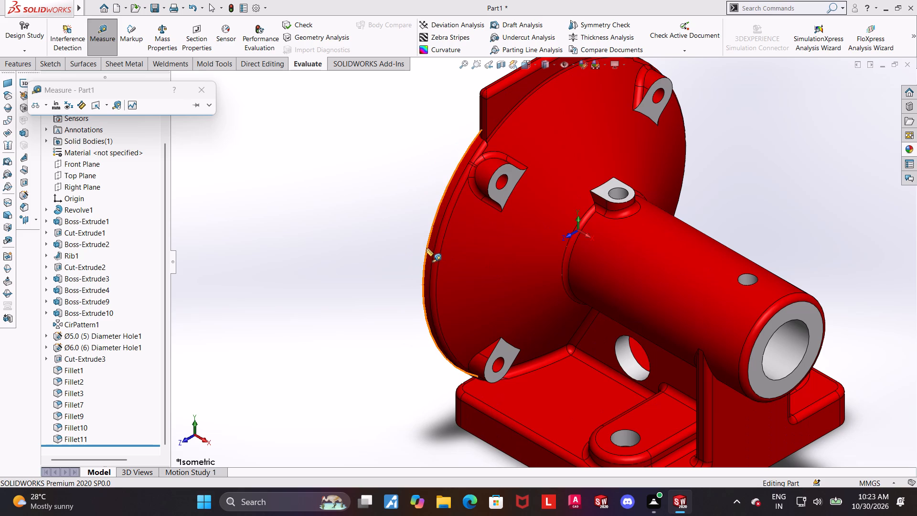
pyautogui.click(430, 248)
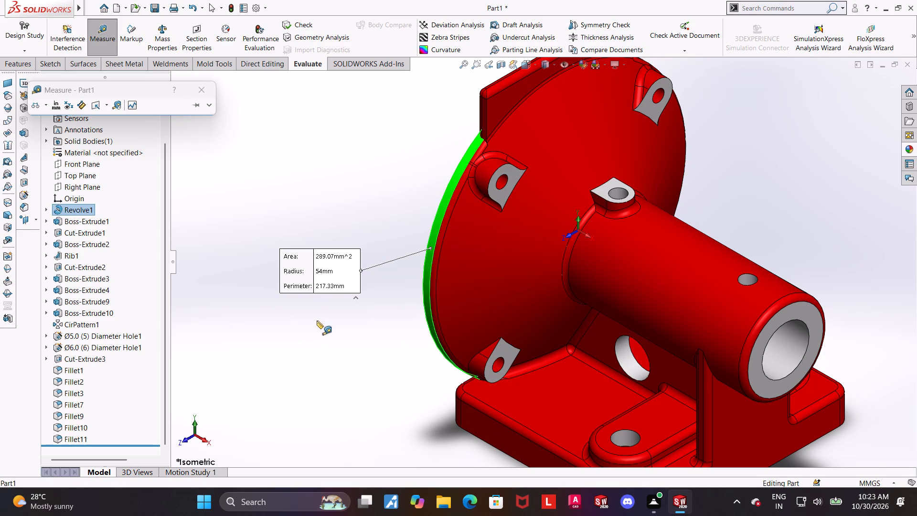
pyautogui.press('Escape')
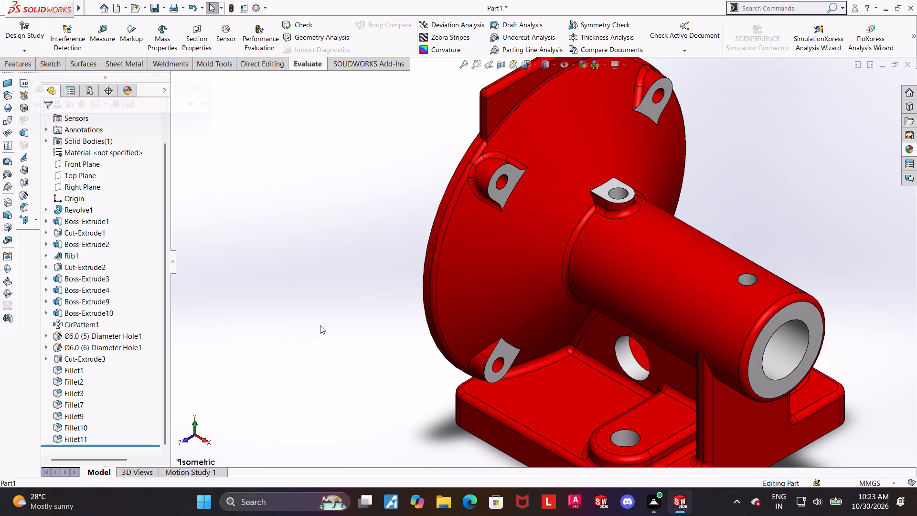
# Examine the coloured bracket from an isometric angle, in the Back view and straight from above.
pyautogui.scroll(2, 320, 325)
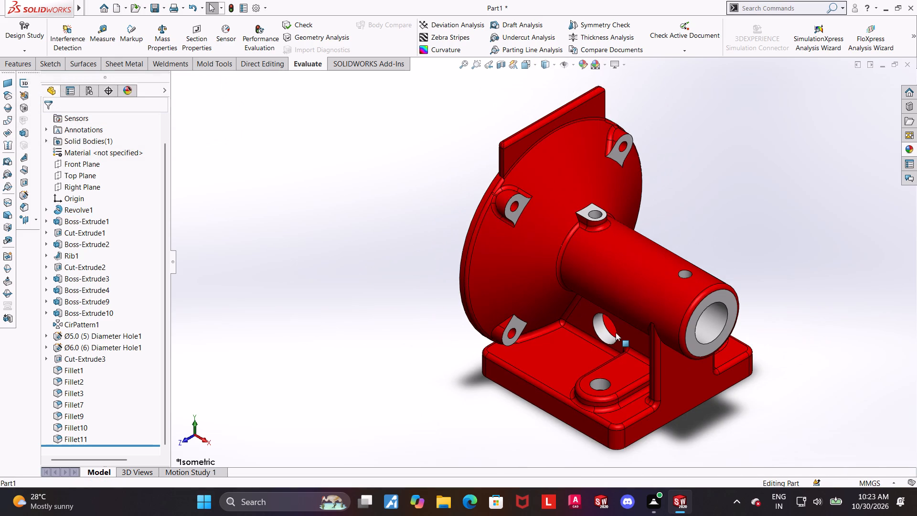
pyautogui.scroll(-1, 616, 333)
pyautogui.moveTo(619, 319); pyautogui.dragTo(633, 323, button='middle')
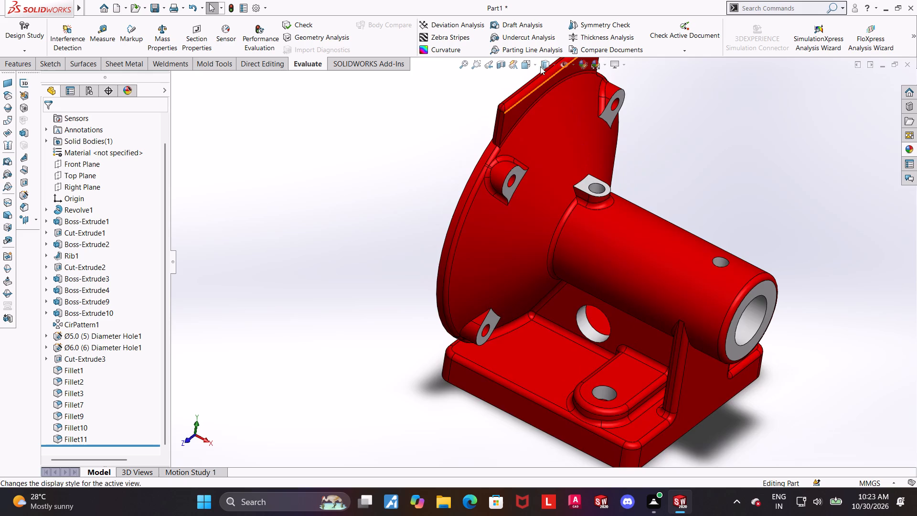
pyautogui.click(528, 64)
pyautogui.click(488, 219)
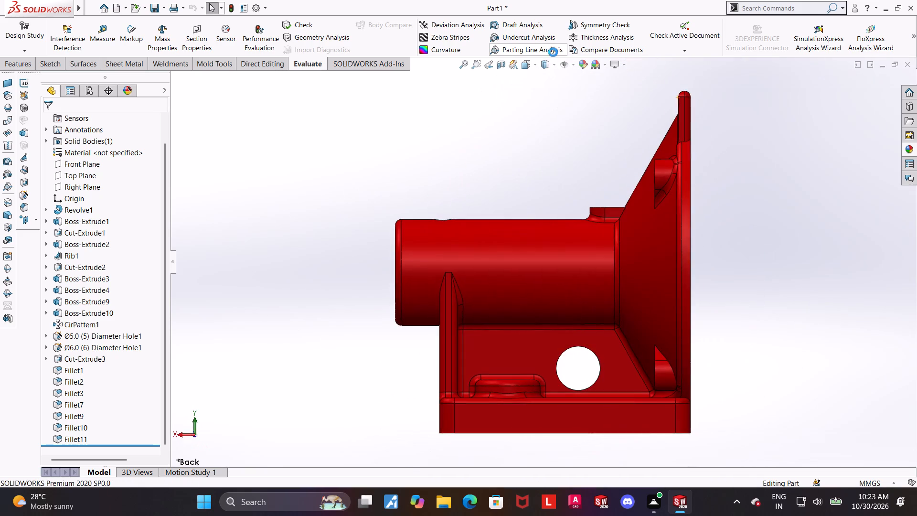
pyautogui.moveTo(603, 165); pyautogui.dragTo(613, 300, button='middle')
pyautogui.click(530, 66)
pyautogui.click(475, 221)
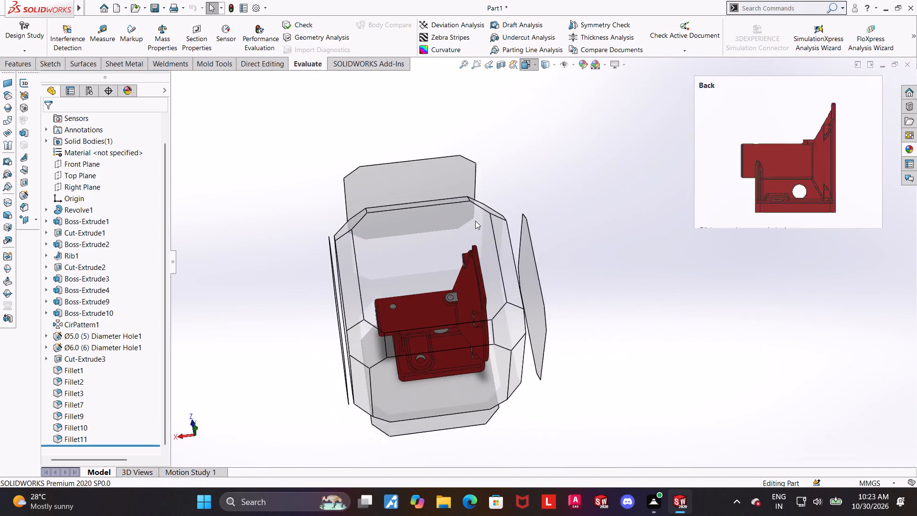
# Display the bracket with hidden lines visible and examine its internal edges from above.
pyautogui.click(555, 61)
pyautogui.click(544, 121)
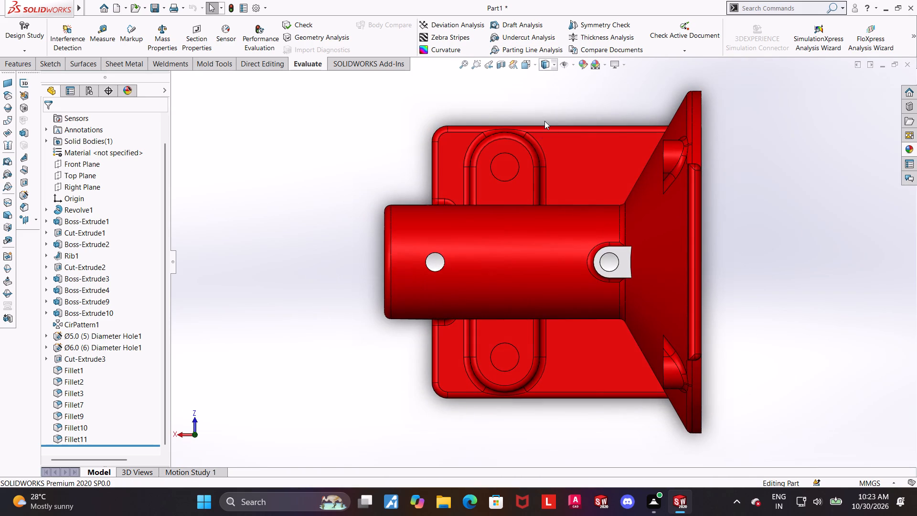
pyautogui.scroll(1, 771, 264)
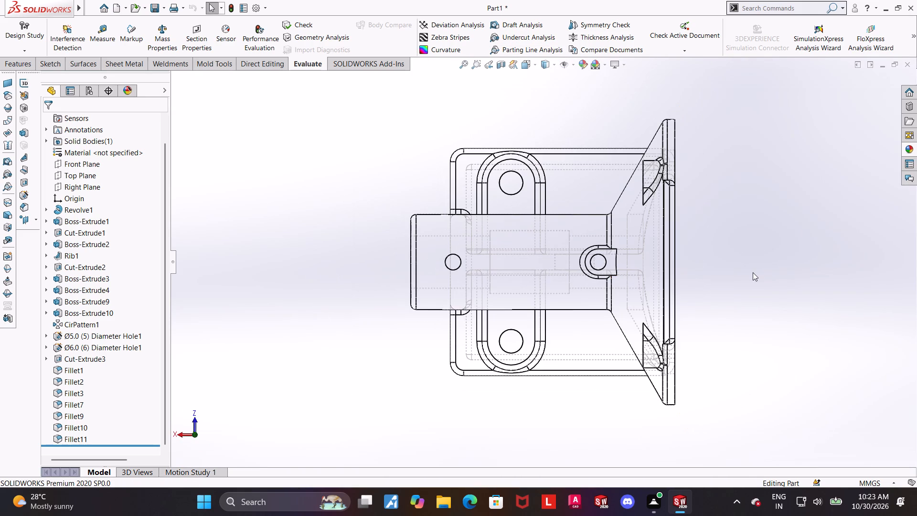
pyautogui.scroll(-1, 751, 272)
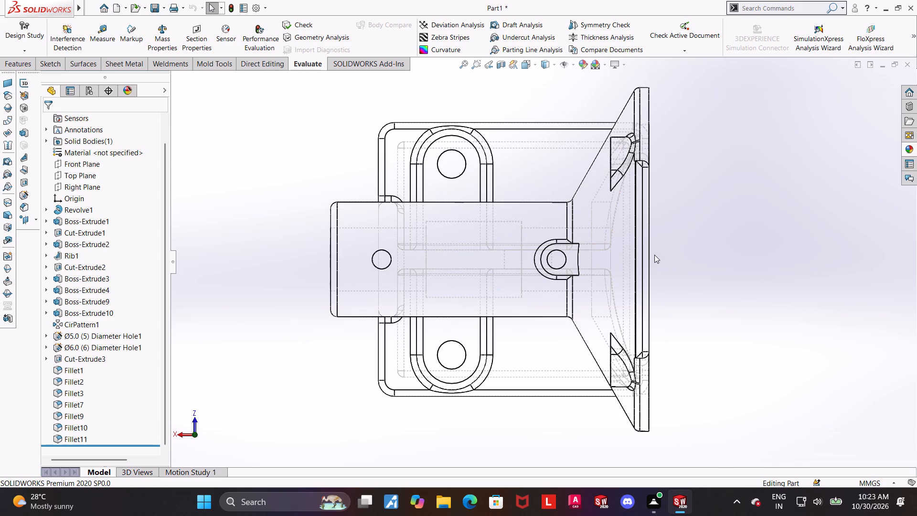
pyautogui.scroll(-1, 659, 249)
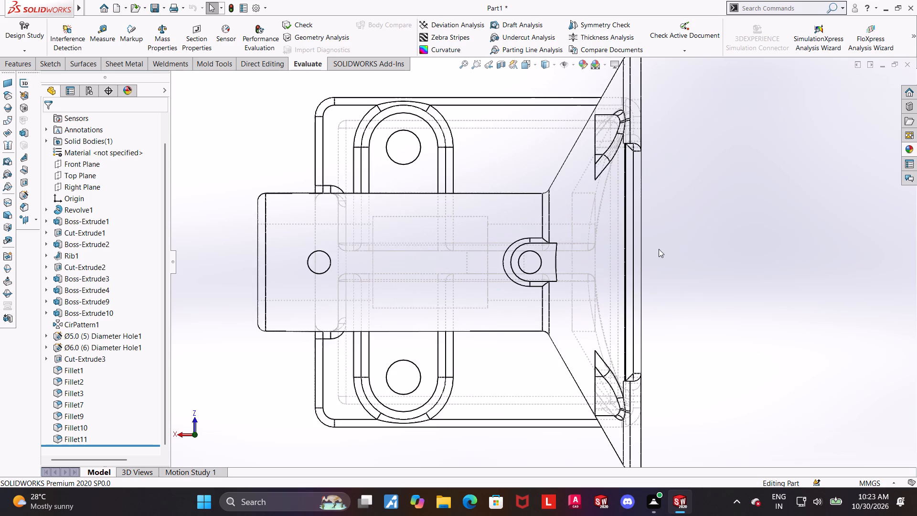
pyautogui.scroll(1, 659, 249)
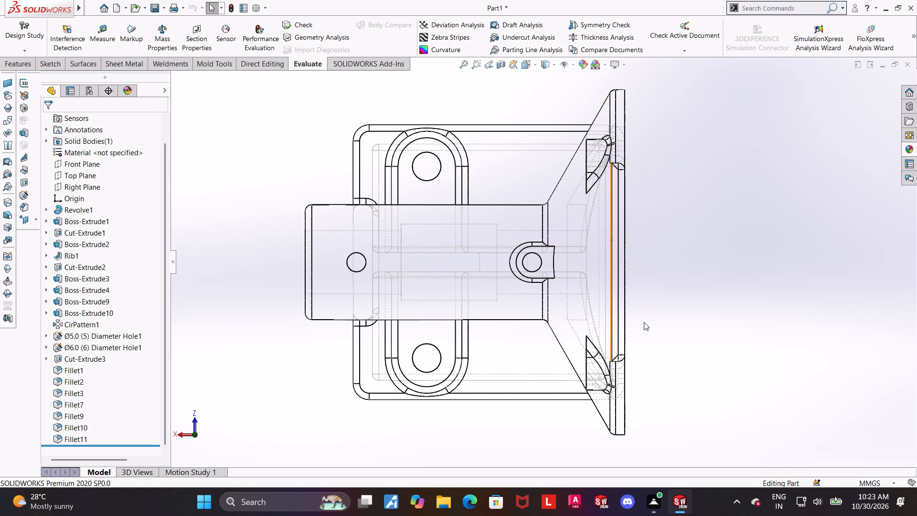
pyautogui.scroll(1, 629, 321)
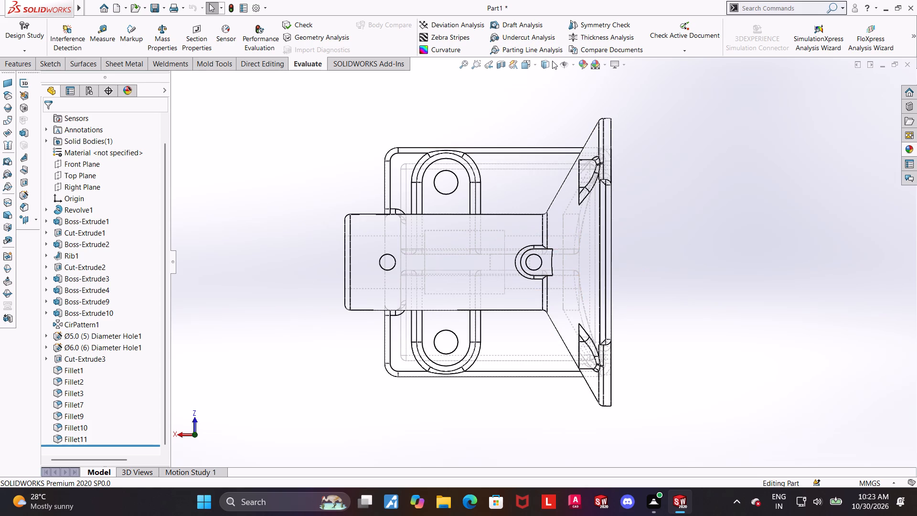
# Display the bracket in wireframe style and examine the edges around the cylinder and flange from above.
pyautogui.click(552, 61)
pyautogui.click(544, 129)
pyautogui.click(678, 237)
pyautogui.scroll(-1, 548, 256)
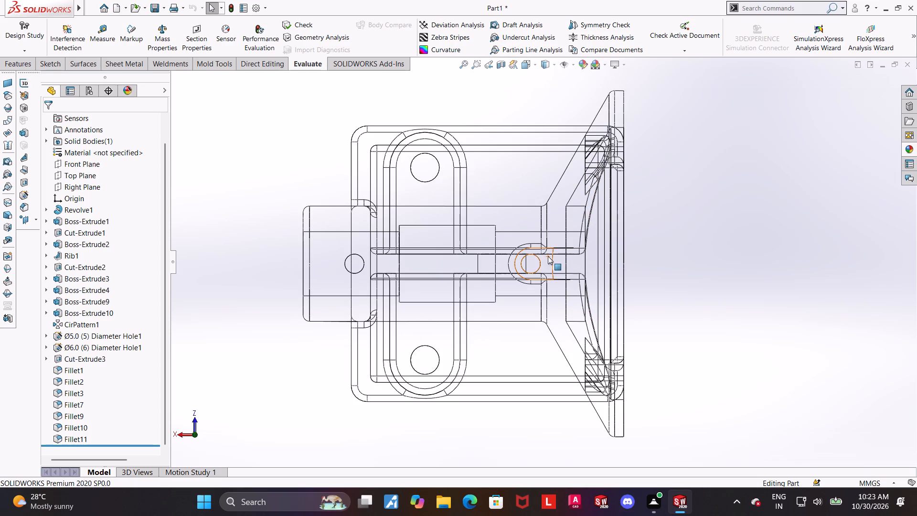
# Display the bracket with hidden lines removed and examine it from oblique angles and in the Right view.
pyautogui.click(552, 59)
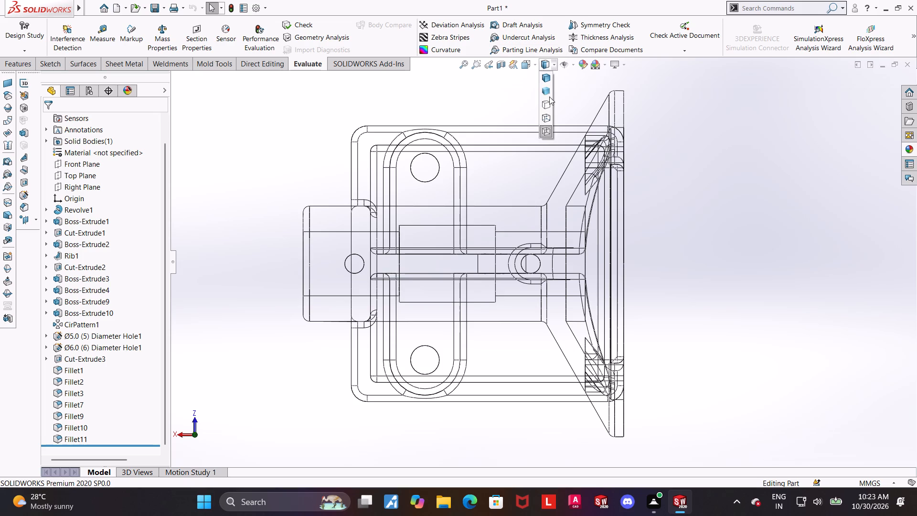
pyautogui.click(549, 105)
pyautogui.moveTo(585, 264); pyautogui.dragTo(555, 201, button='middle')
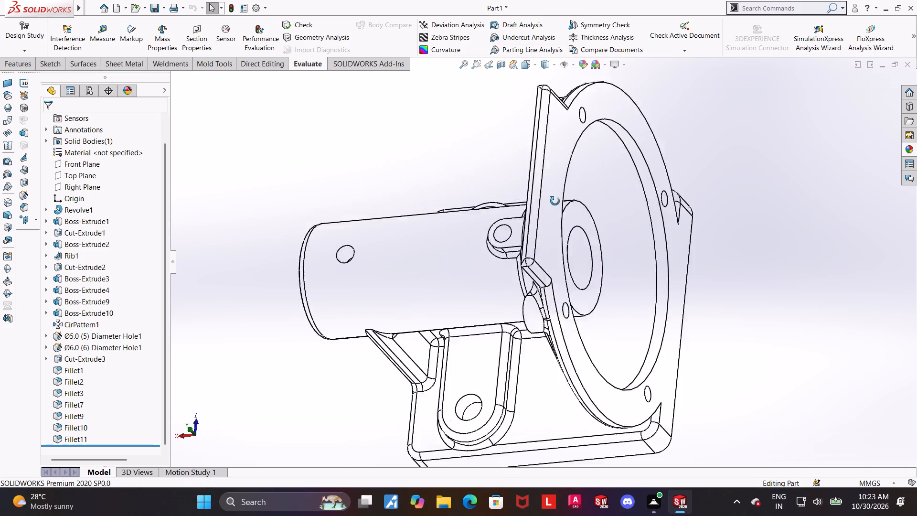
pyautogui.moveTo(555, 201); pyautogui.dragTo(638, 138, button='middle')
pyautogui.click(527, 69)
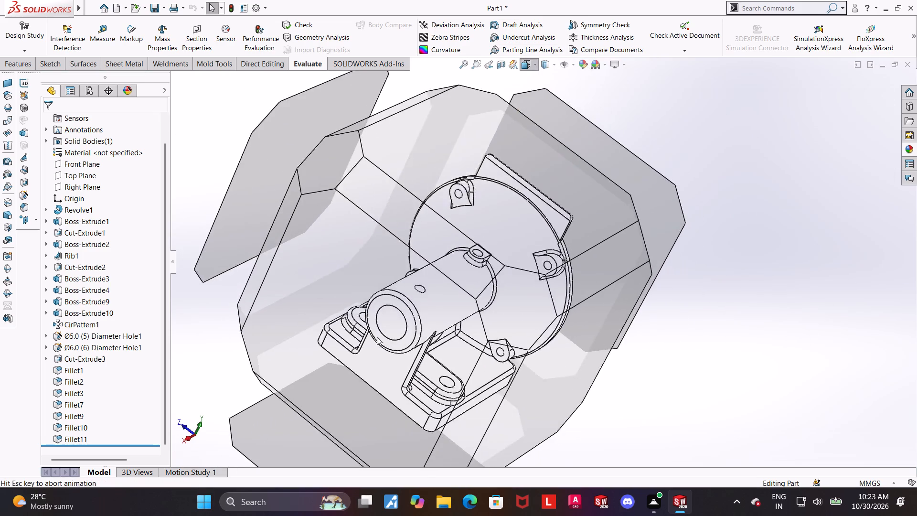
pyautogui.click(367, 377)
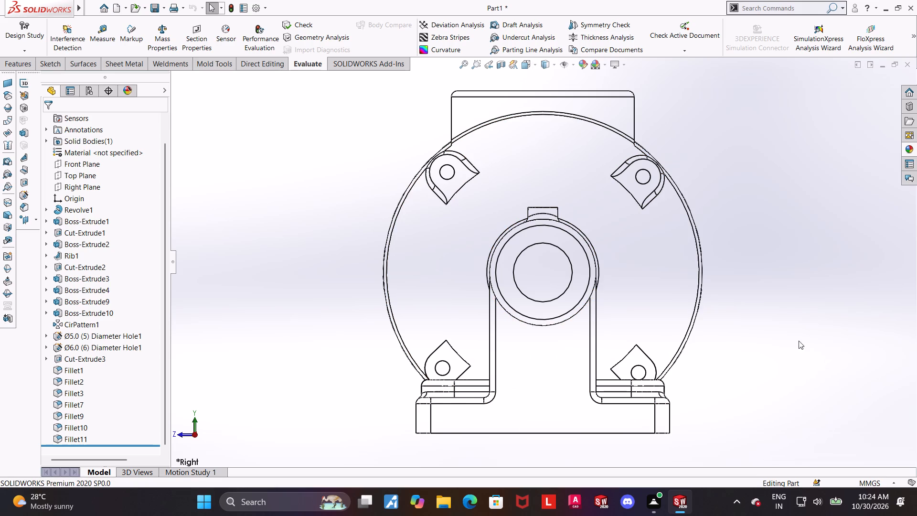
# Orient the bracket to the Front view and apply a section view lengthwise through the cylinder's bore.
pyautogui.moveTo(598, 330); pyautogui.dragTo(674, 345, button='middle')
pyautogui.click(529, 63)
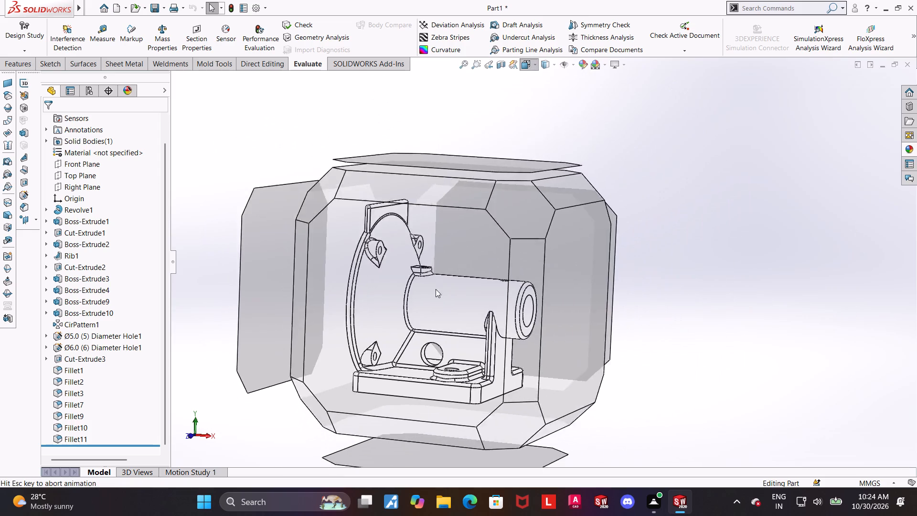
pyautogui.click(428, 291)
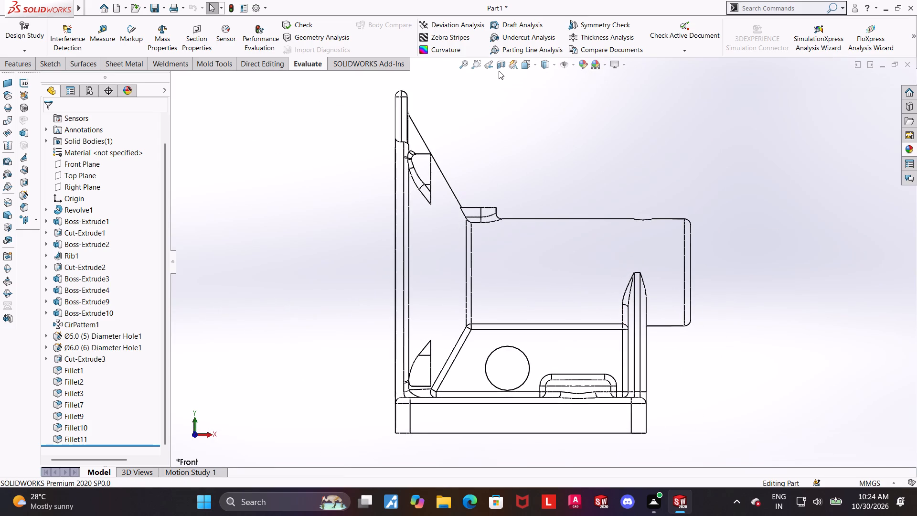
pyautogui.click(501, 70)
pyautogui.click(45, 124)
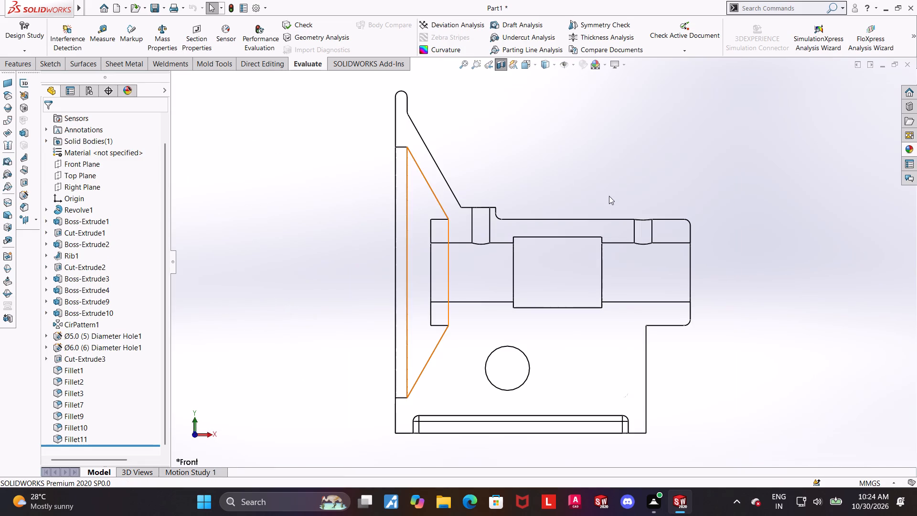
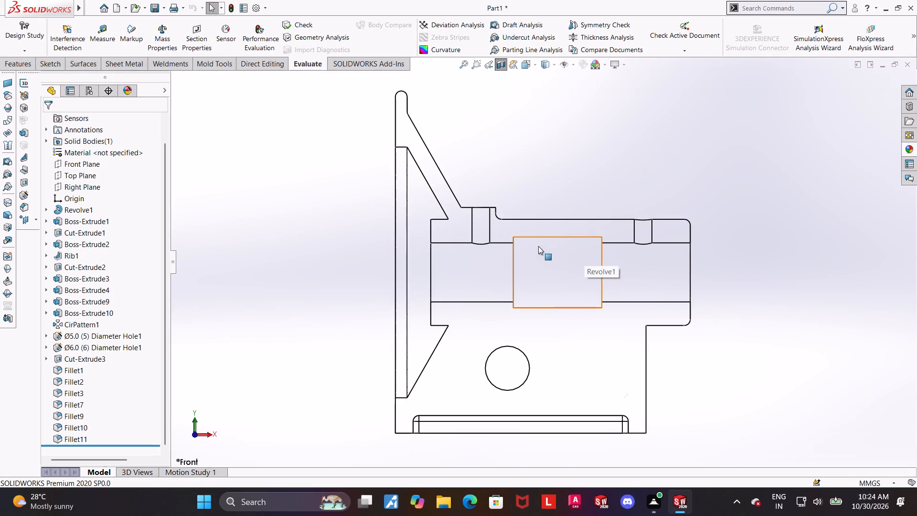
# Examine the lengthwise-sectioned bore, flange and base from oblique angles and in the Front view.
pyautogui.moveTo(538, 246); pyautogui.dragTo(605, 250, button='middle')
pyautogui.moveTo(571, 236); pyautogui.dragTo(552, 237, button='middle')
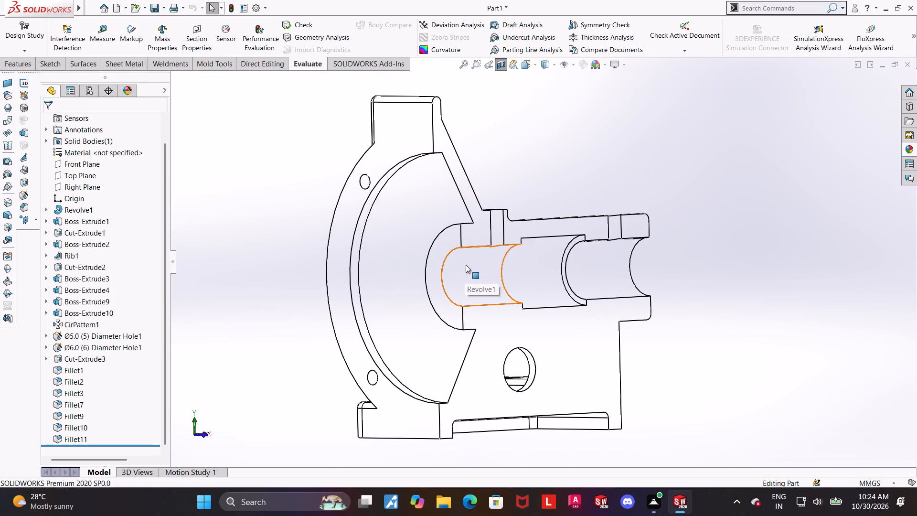
pyautogui.moveTo(548, 196); pyautogui.dragTo(513, 185, button='middle')
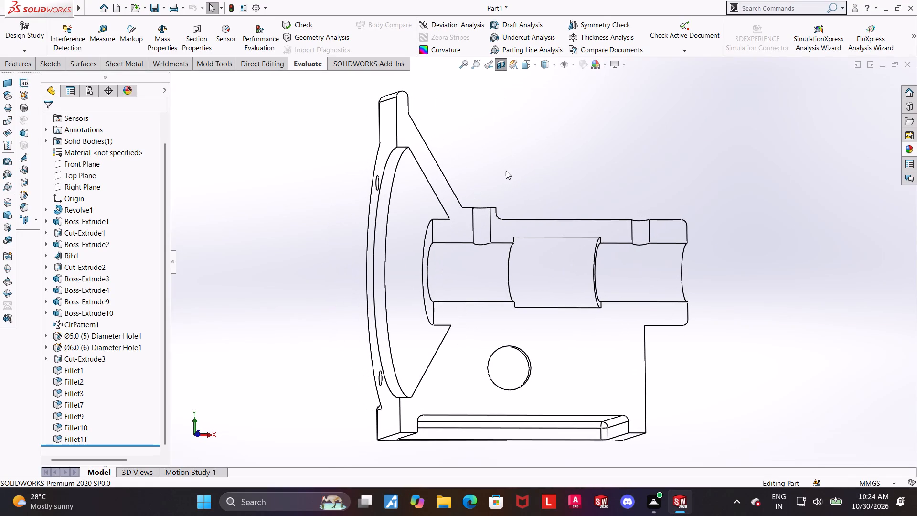
pyautogui.click(527, 68)
pyautogui.click(468, 257)
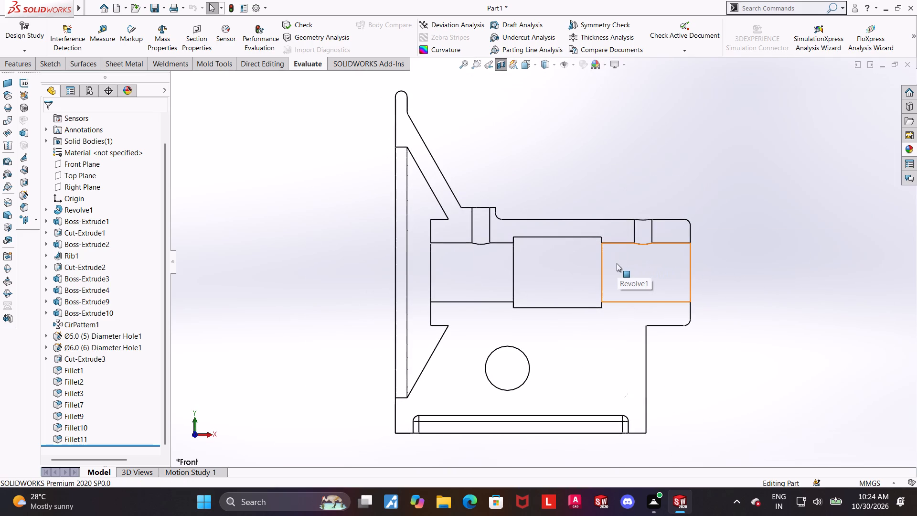
pyautogui.moveTo(508, 279); pyautogui.dragTo(549, 277, button='middle')
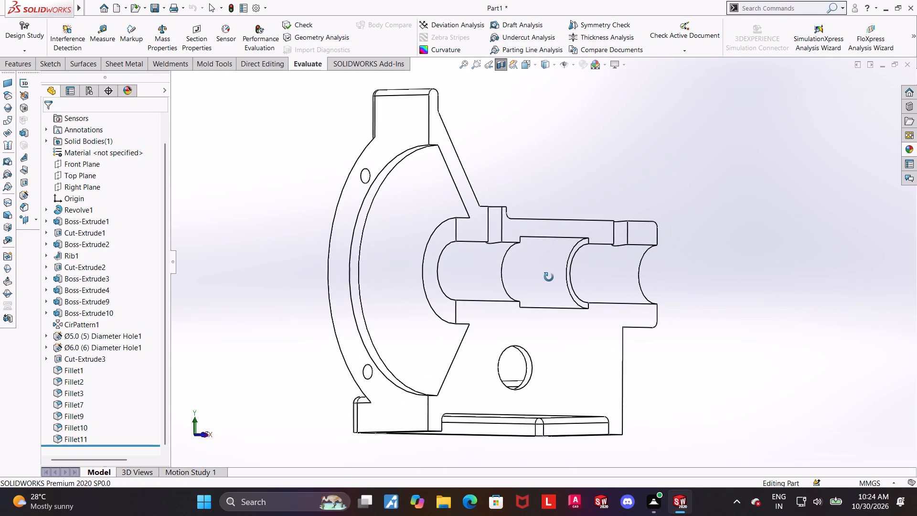
pyautogui.moveTo(549, 277); pyautogui.dragTo(515, 277, button='middle')
pyautogui.click(529, 61)
pyautogui.click(500, 279)
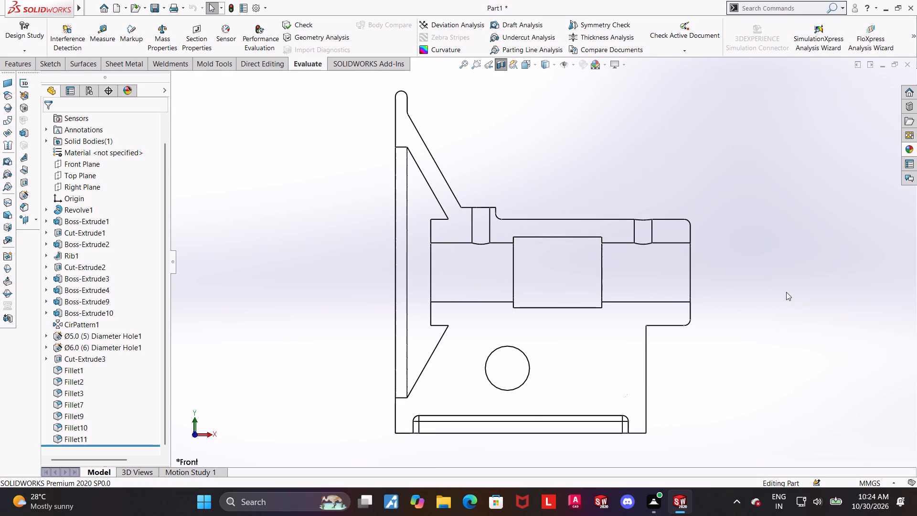
pyautogui.scroll(2, 517, 161)
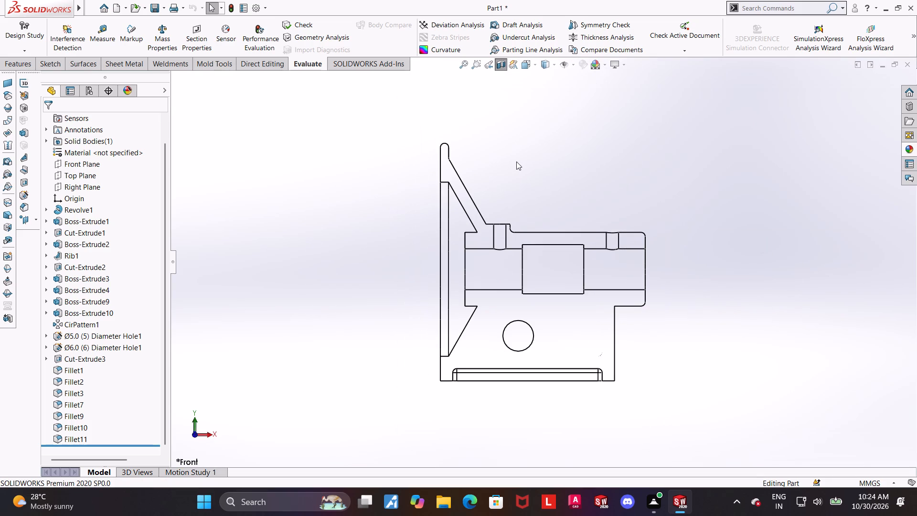
pyautogui.scroll(-1, 514, 161)
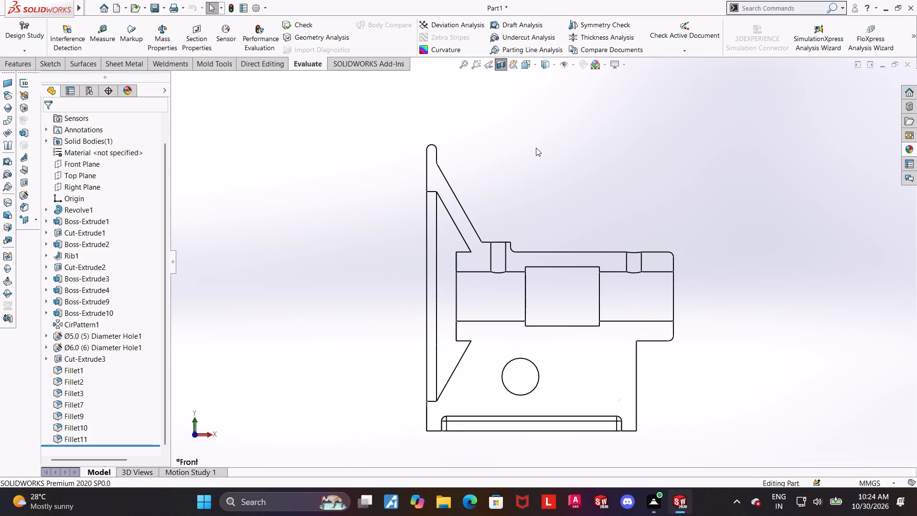
# Preview a section of the bracket offset 32 mm from the Front Plane, examine it in the Front view, and discard it.
pyautogui.click(501, 64)
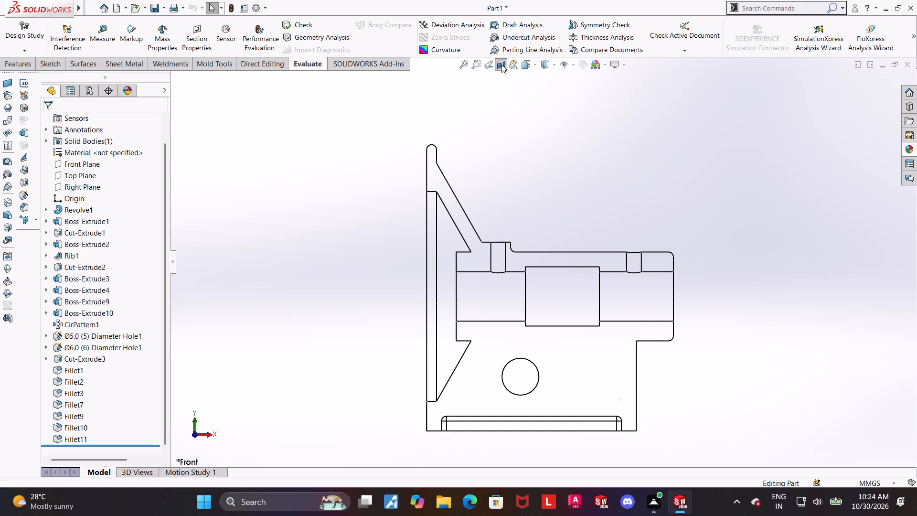
pyautogui.click(497, 64)
pyautogui.moveTo(614, 245); pyautogui.dragTo(548, 242, button='middle')
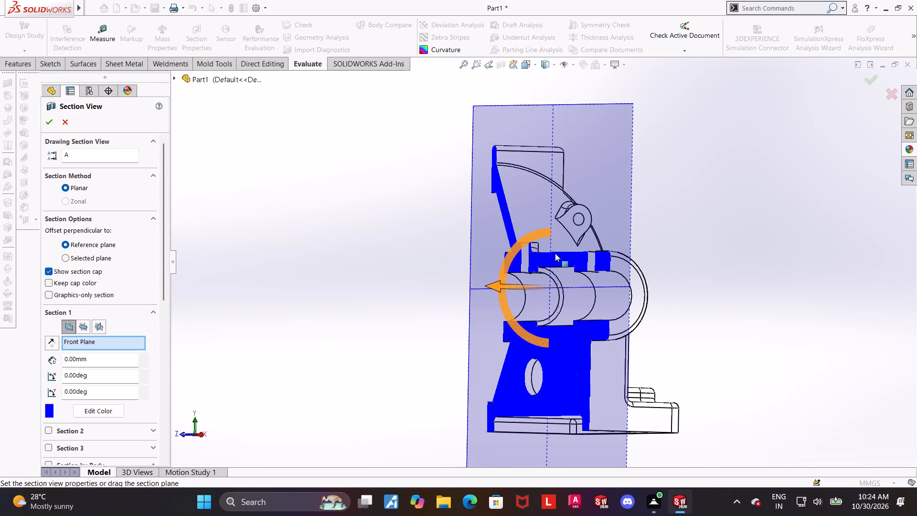
pyautogui.moveTo(495, 285); pyautogui.dragTo(439, 283)
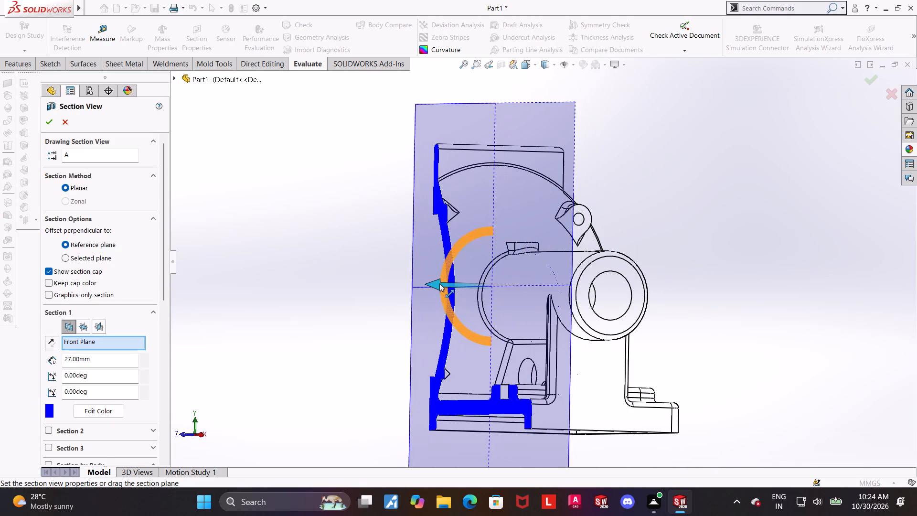
pyautogui.moveTo(439, 283); pyautogui.dragTo(427, 282)
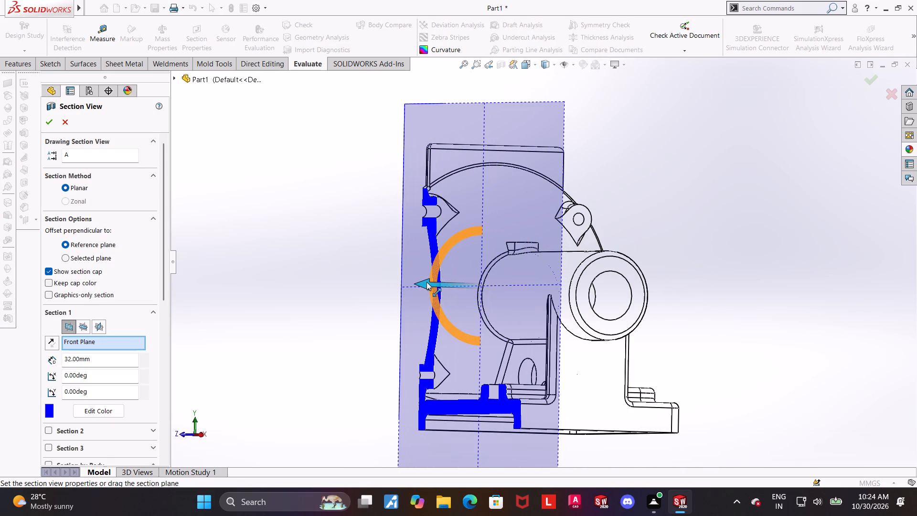
pyautogui.moveTo(755, 248); pyautogui.dragTo(828, 247, button='middle')
pyautogui.click(525, 67)
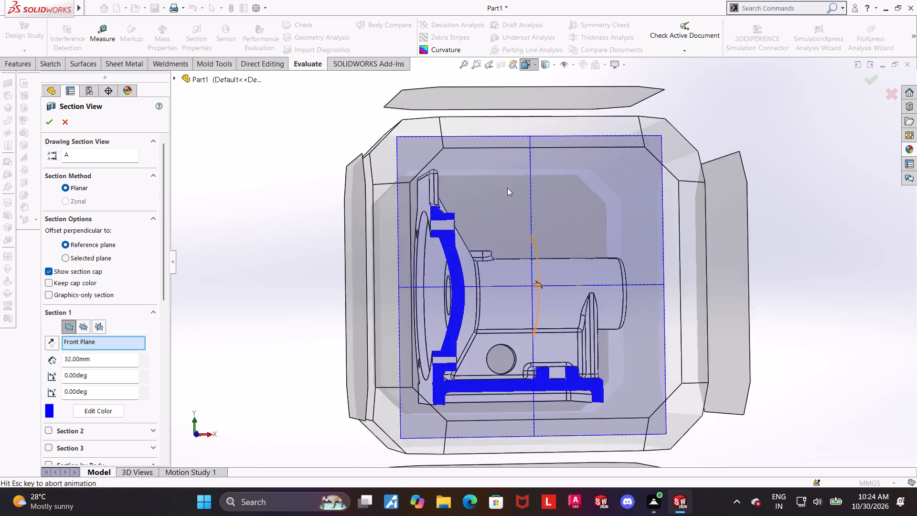
pyautogui.click(448, 302)
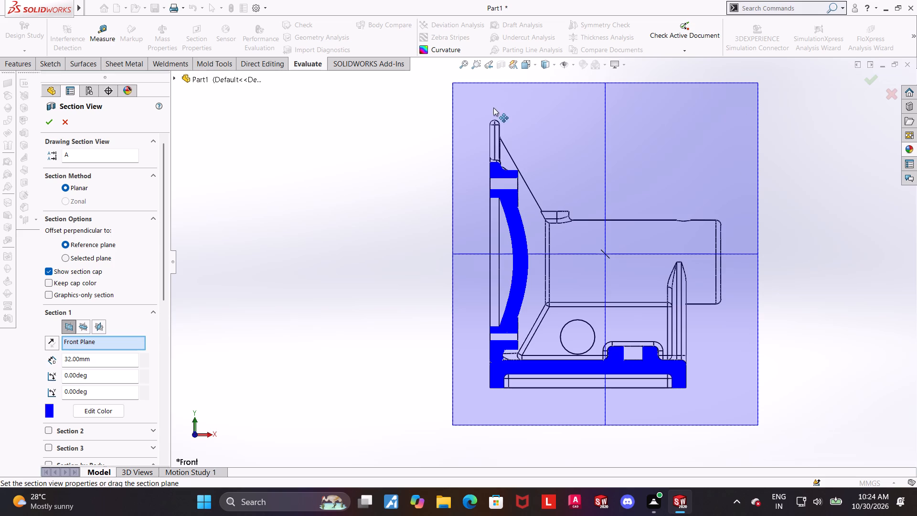
pyautogui.click(242, 218)
pyautogui.click(60, 119)
pyautogui.click(325, 169)
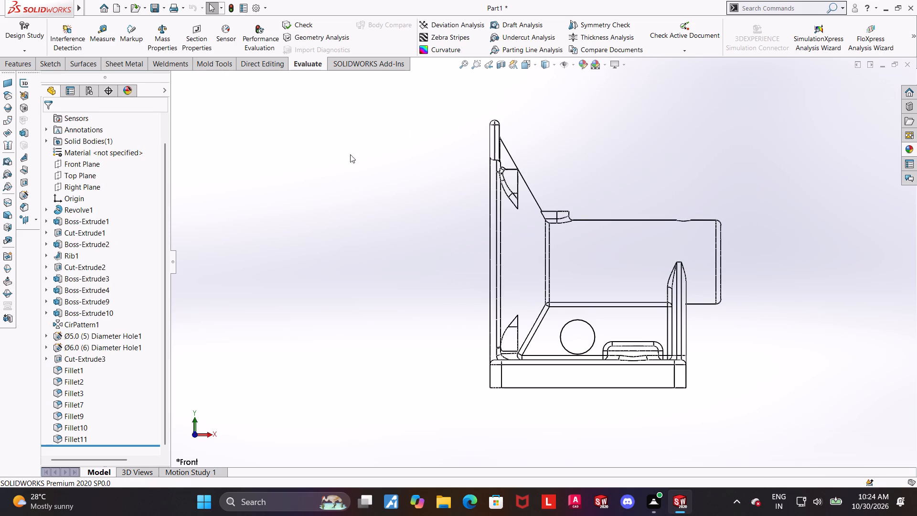
# Section the bracket lengthwise through the bore on the Front Plane with zero offset.
pyautogui.click(502, 65)
pyautogui.middleClick(625, 245)
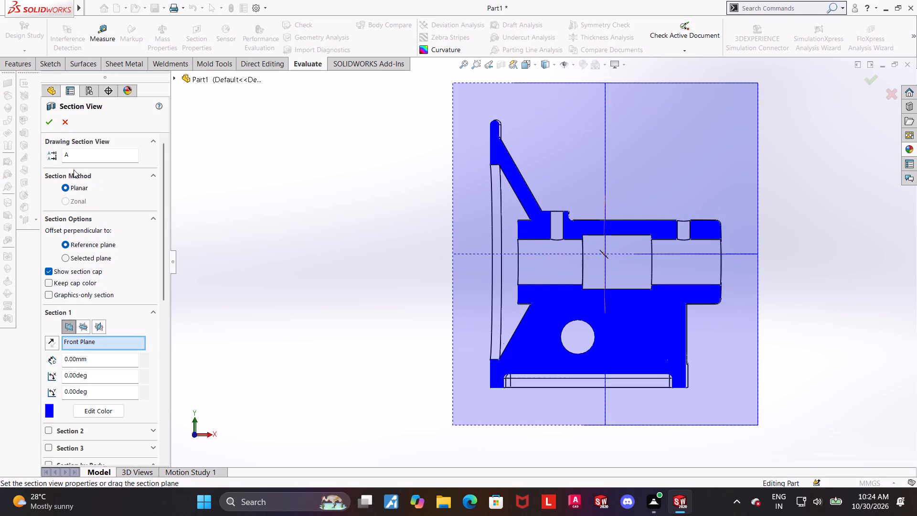
pyautogui.click(54, 121)
# Add a 2 mm fillet to the circular edge where the cylinder's end meets the flange's inner recess.
pyautogui.scroll(-2, 641, 257)
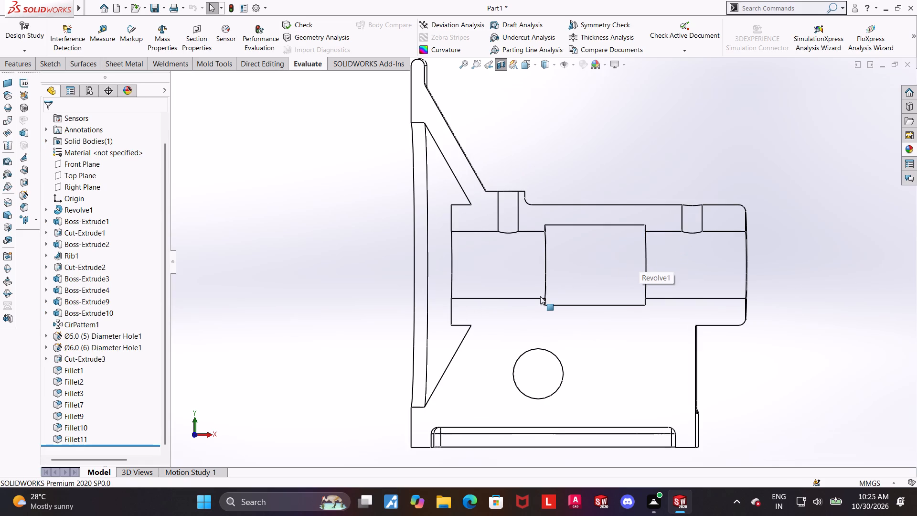
pyautogui.moveTo(540, 296); pyautogui.dragTo(565, 302, button='middle')
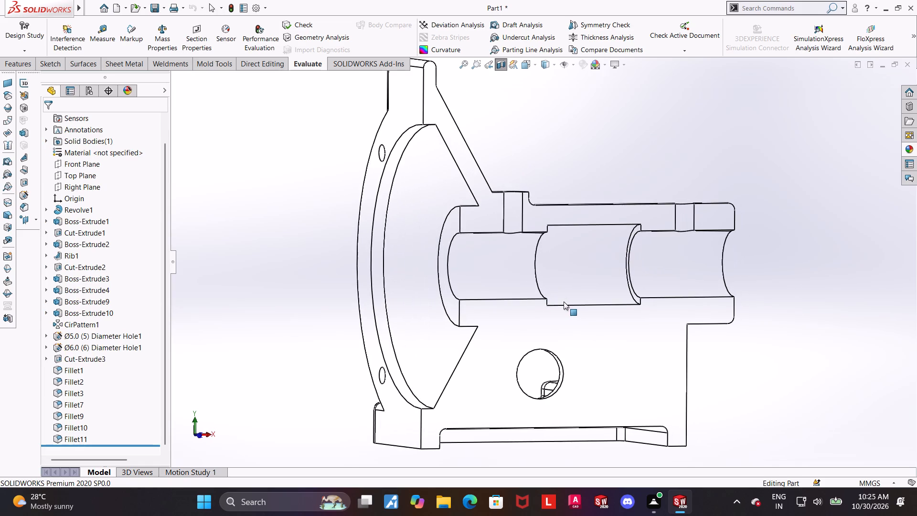
pyautogui.scroll(-1, 520, 321)
pyautogui.moveTo(480, 276); pyautogui.dragTo(514, 242, button='middle')
pyautogui.click(7, 57)
pyautogui.click(13, 64)
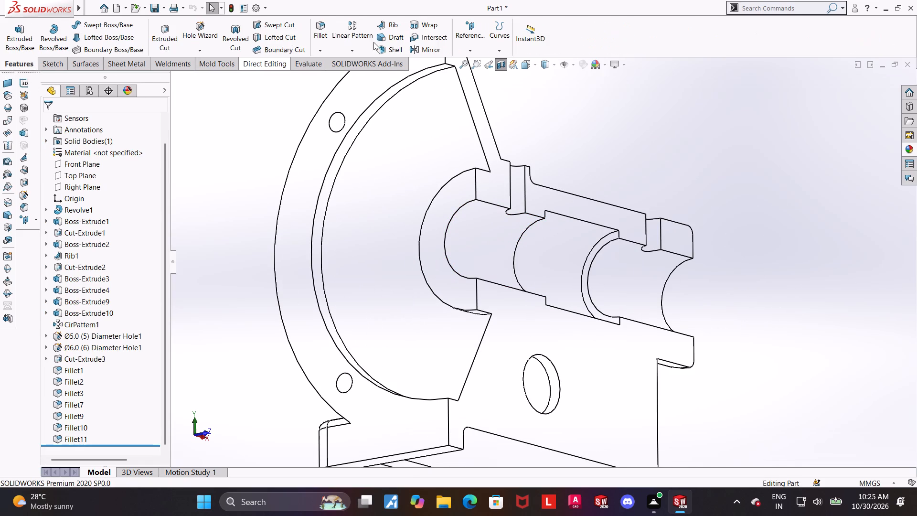
pyautogui.click(319, 28)
pyautogui.moveTo(478, 263); pyautogui.dragTo(562, 234, button='middle')
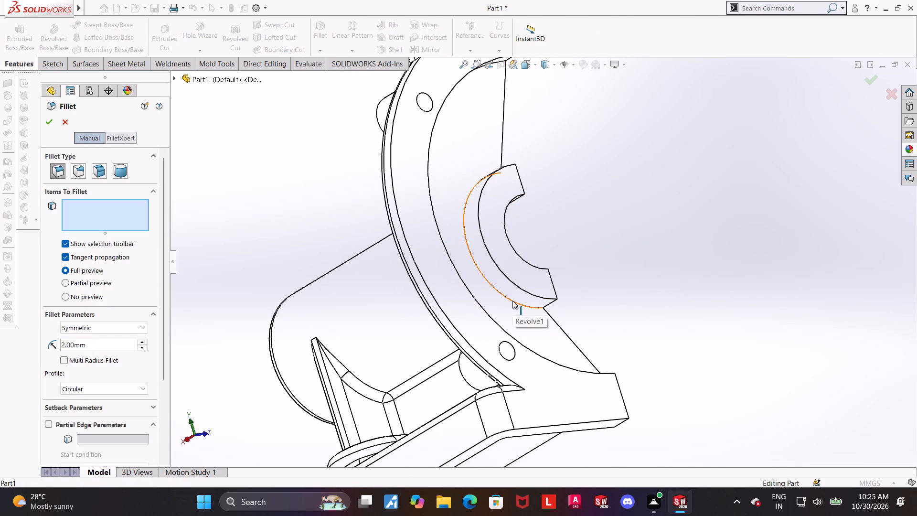
pyautogui.click(512, 301)
pyautogui.moveTo(621, 305); pyautogui.dragTo(532, 319, button='middle')
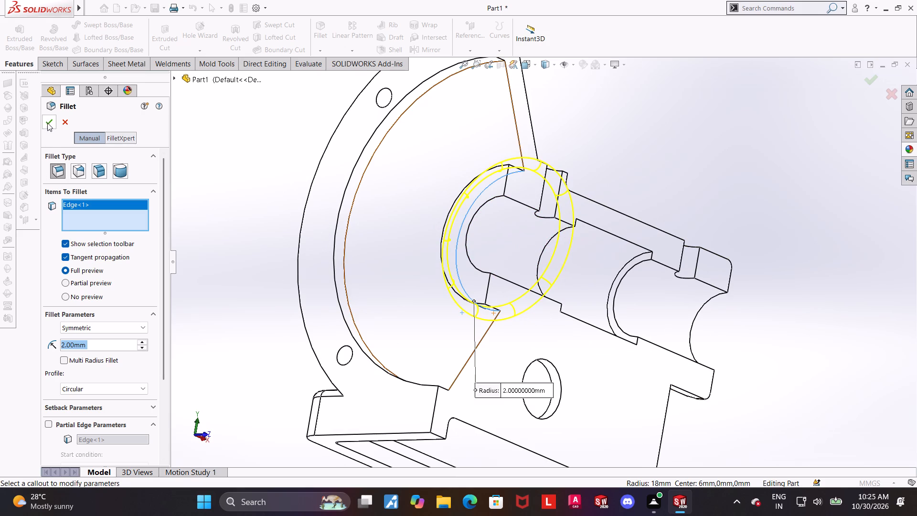
pyautogui.click(47, 121)
pyautogui.click(675, 107)
# Examine the new inner fillet in the section from an oblique angle and in the Front view.
pyautogui.moveTo(666, 161); pyautogui.dragTo(678, 214, button='middle')
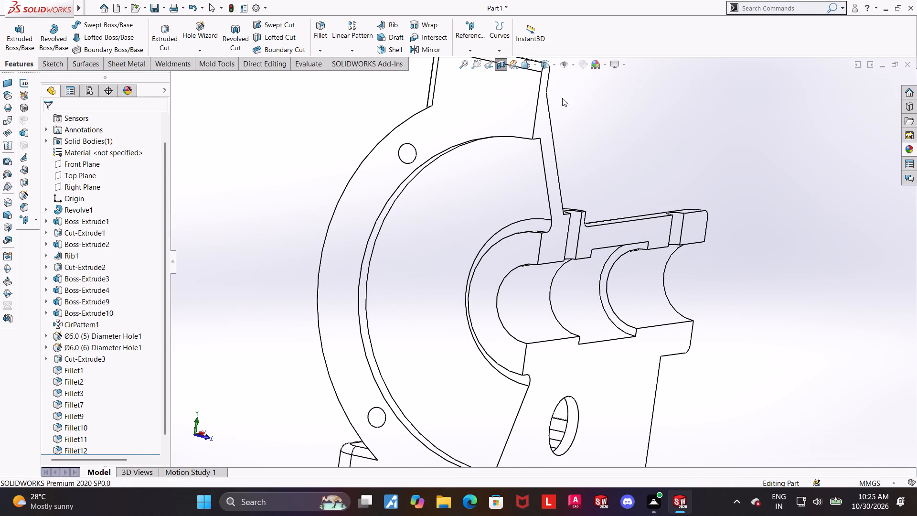
pyautogui.click(527, 63)
pyautogui.click(504, 322)
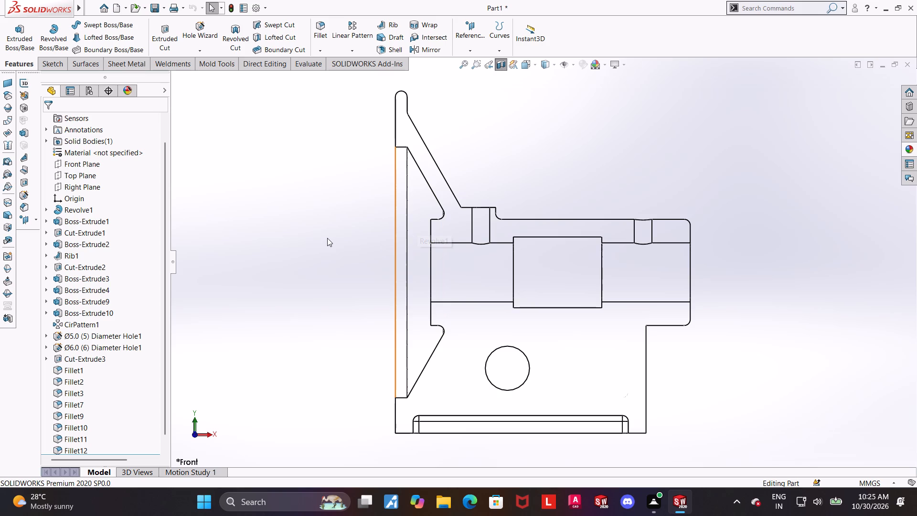
pyautogui.scroll(1, 335, 155)
pyautogui.scroll(-3, 490, 144)
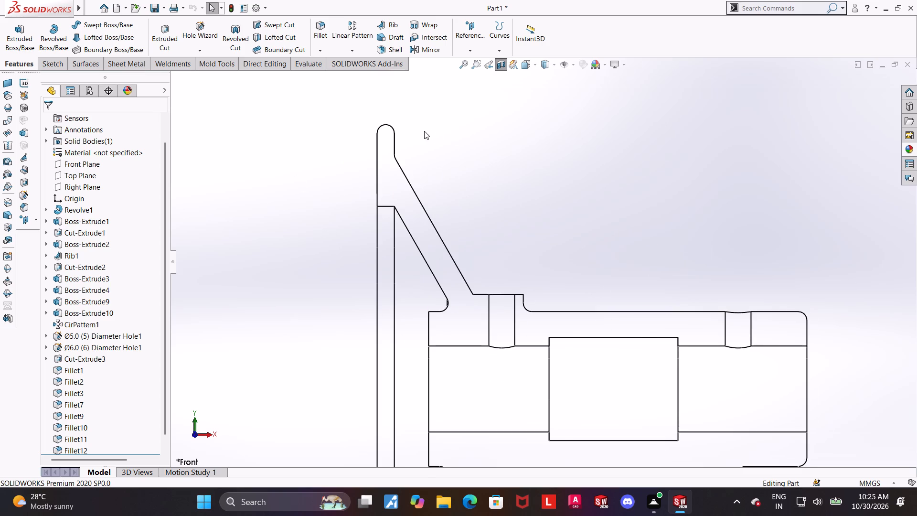
# Measure the distance between the two opposite flat faces of the plate at the top of the flange.
pyautogui.moveTo(426, 132); pyautogui.dragTo(449, 180, button='middle')
pyautogui.scroll(-4, 421, 153)
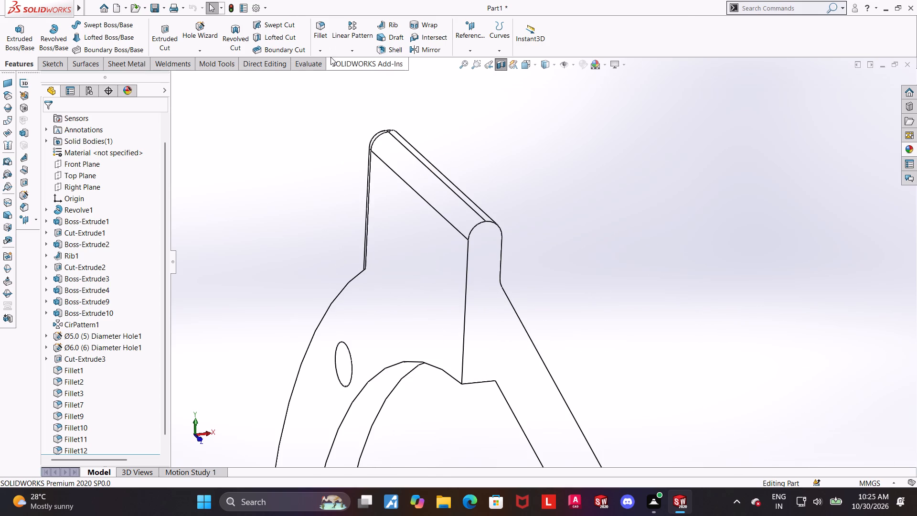
pyautogui.click(318, 61)
pyautogui.click(109, 46)
pyautogui.click(371, 243)
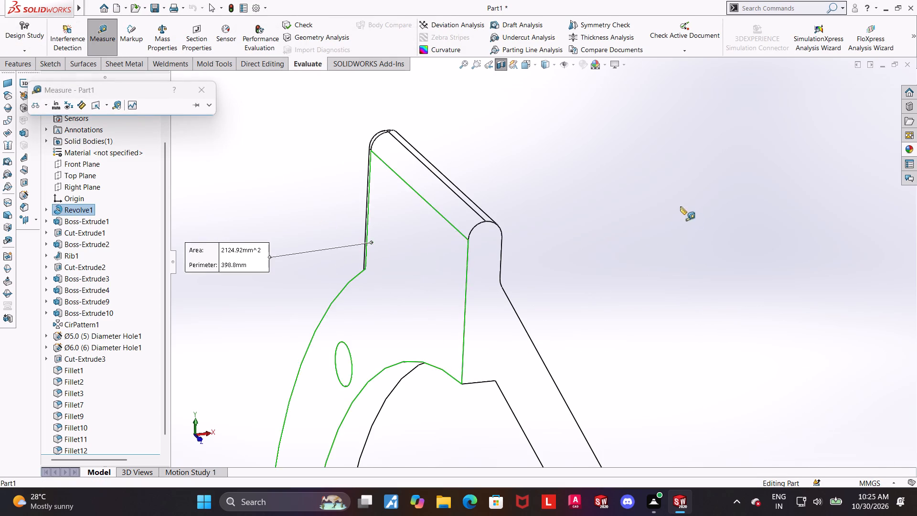
pyautogui.moveTo(681, 206); pyautogui.dragTo(612, 207, button='middle')
pyautogui.click(530, 215)
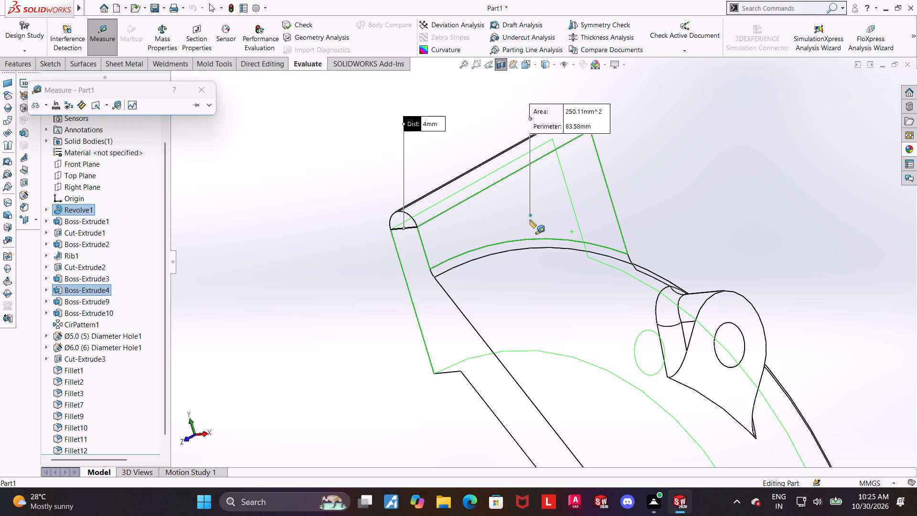
pyautogui.press('Escape')
# View the sectioned bracket in Isometric, oblique and Front orientations, and remove the section.
pyautogui.hotkey('ctrl', '7')
pyautogui.moveTo(638, 254); pyautogui.dragTo(646, 243, button='middle')
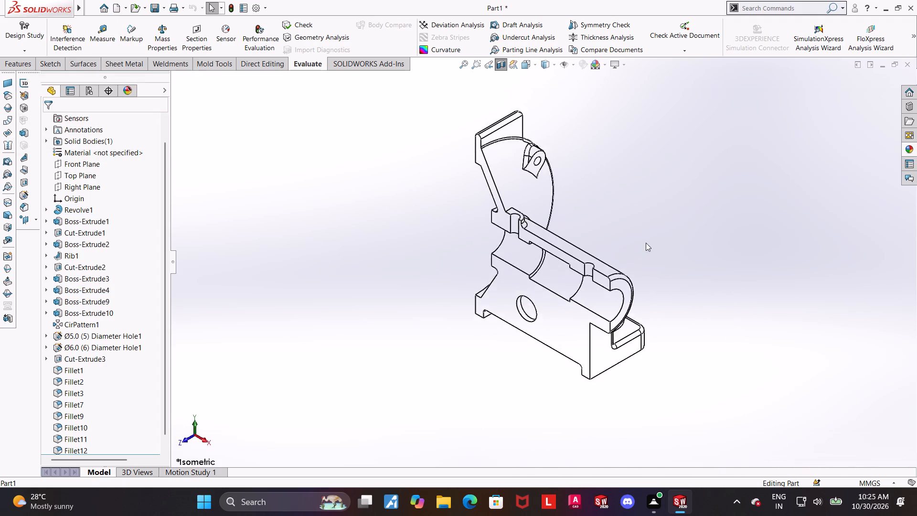
pyautogui.moveTo(646, 243); pyautogui.dragTo(660, 219, button='middle')
pyautogui.click(523, 58)
pyautogui.click(525, 68)
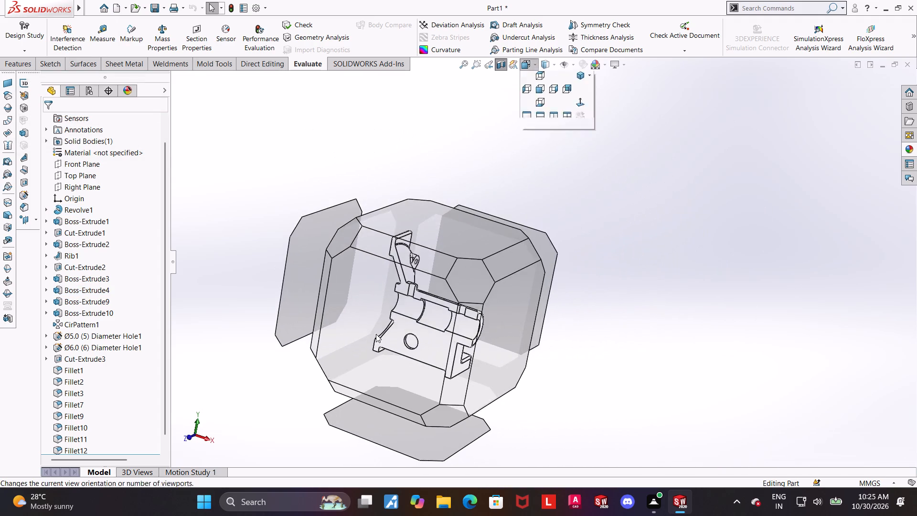
pyautogui.click(376, 334)
pyautogui.click(496, 56)
pyautogui.click(501, 64)
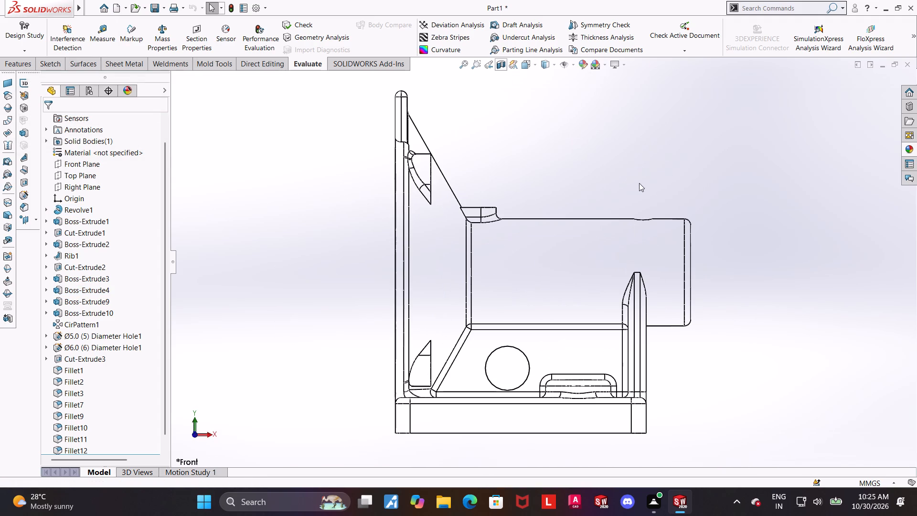
# Section the bracket on the Front Plane again and examine its bore from the front and obliquely.
pyautogui.click(503, 66)
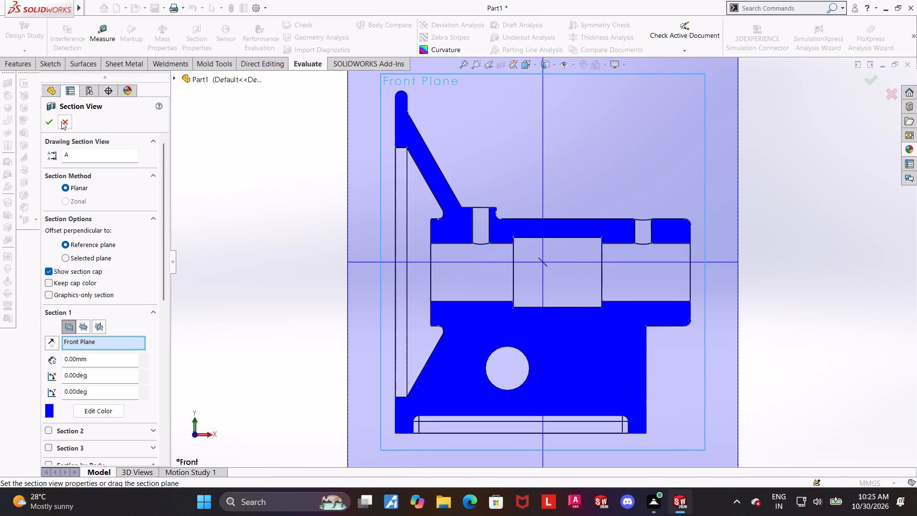
pyautogui.click(44, 122)
pyautogui.click(216, 241)
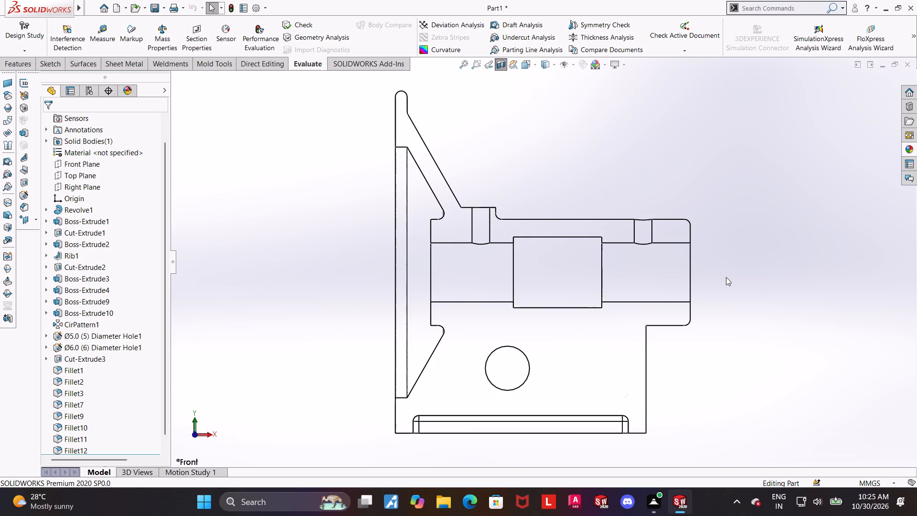
pyautogui.moveTo(794, 283); pyautogui.dragTo(774, 289, button='middle')
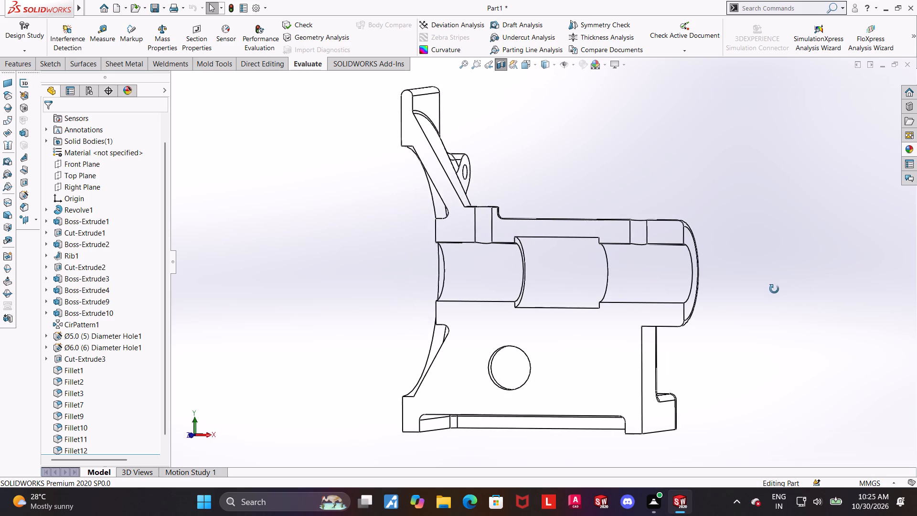
pyautogui.moveTo(774, 289); pyautogui.dragTo(769, 289, button='middle')
# Remove the section and show the whole bracket in Isometric view, shaded with edges.
pyautogui.click(503, 66)
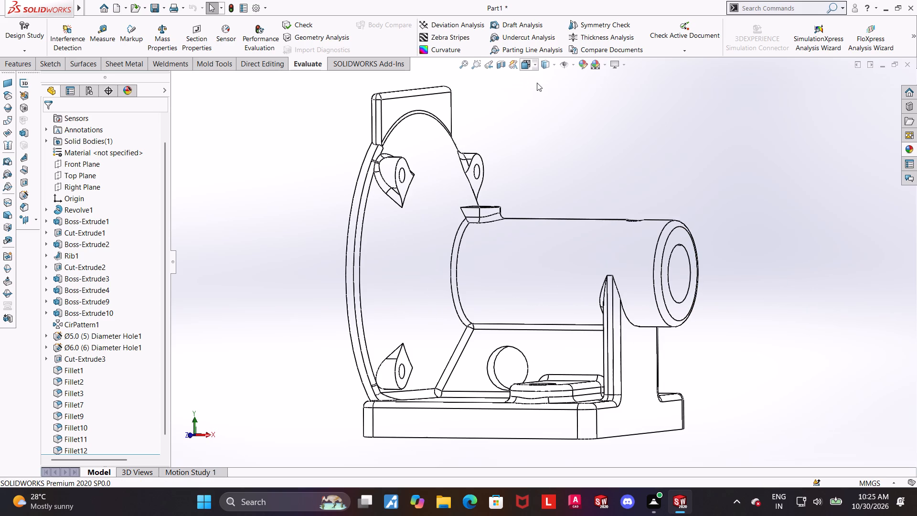
pyautogui.hotkey('ctrl', '7')
pyautogui.click(550, 64)
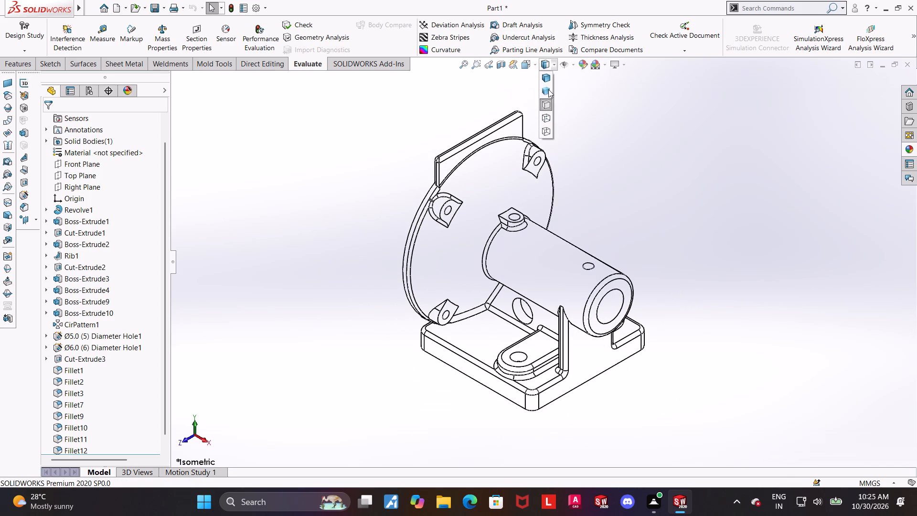
pyautogui.click(544, 72)
# Turn the shaded bracket to the Front view and section it on the Front Plane.
pyautogui.click(512, 65)
pyautogui.click(526, 65)
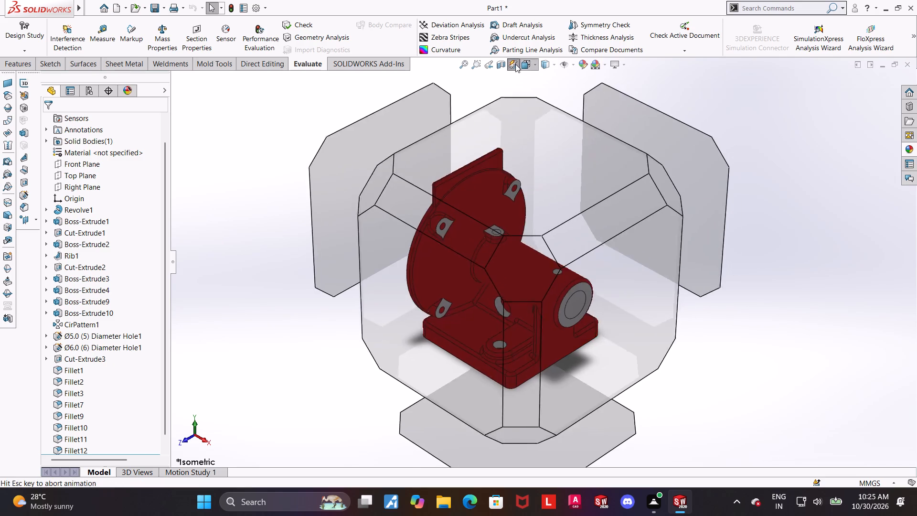
pyautogui.click(515, 64)
pyautogui.click(351, 353)
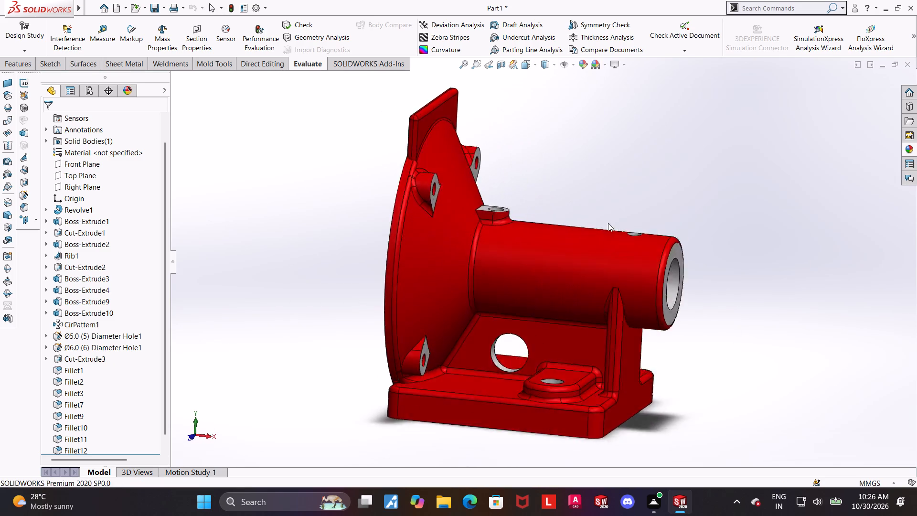
pyautogui.click(501, 67)
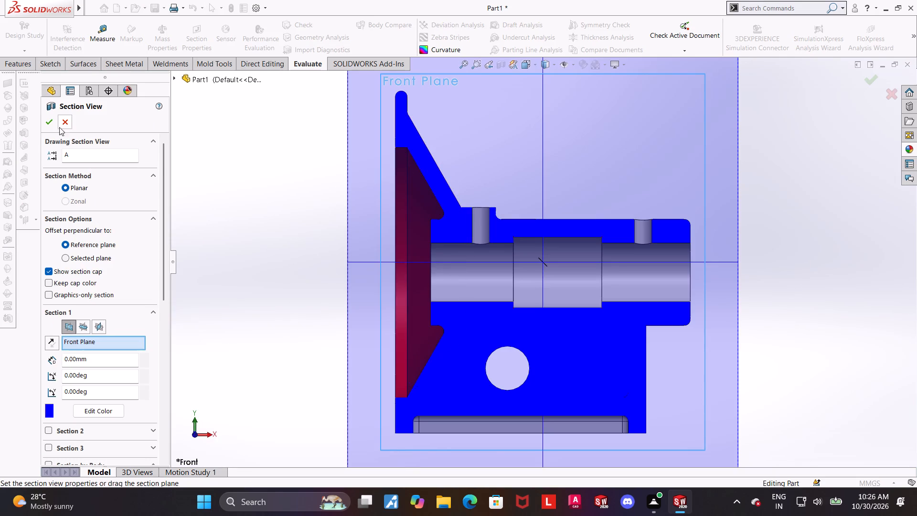
pyautogui.click(49, 117)
pyautogui.click(192, 229)
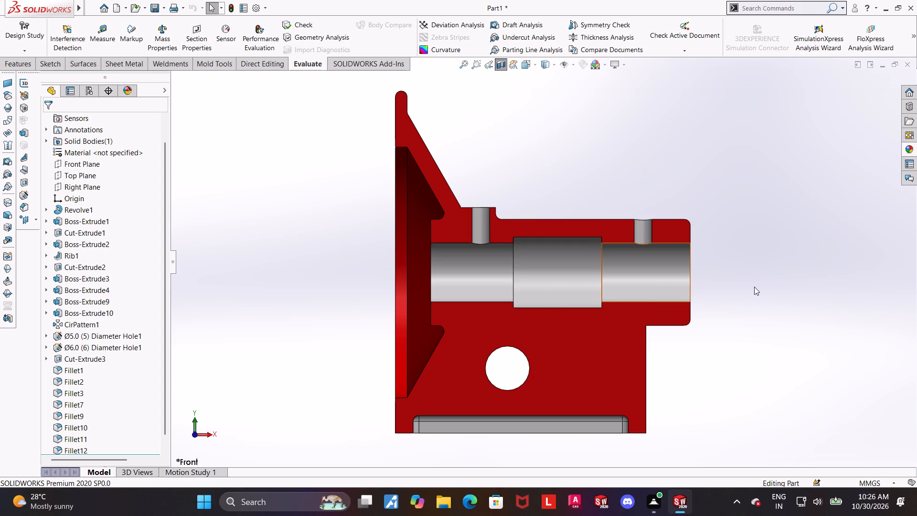
# Measure the radius of the wide middle part of the sectioned bore and of the bore parts on either side.
pyautogui.click(112, 38)
pyautogui.click(554, 285)
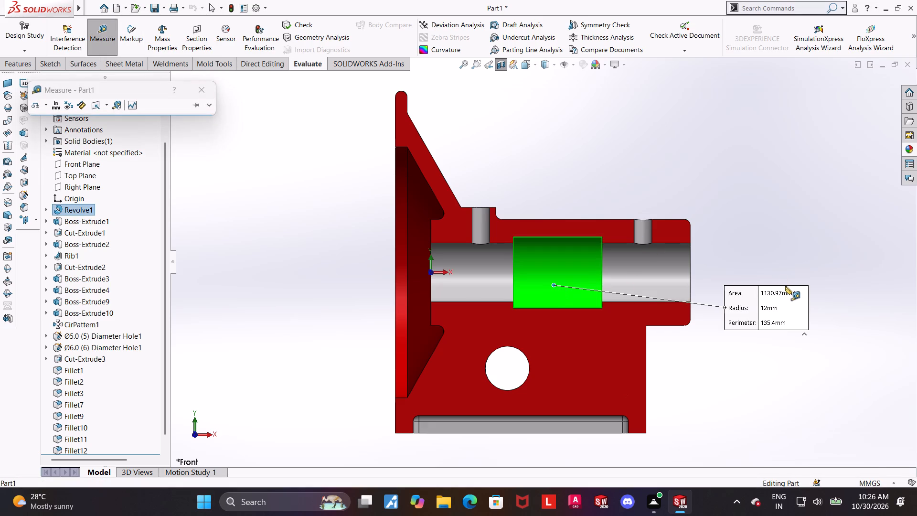
pyautogui.press('Escape')
pyautogui.click(339, 138)
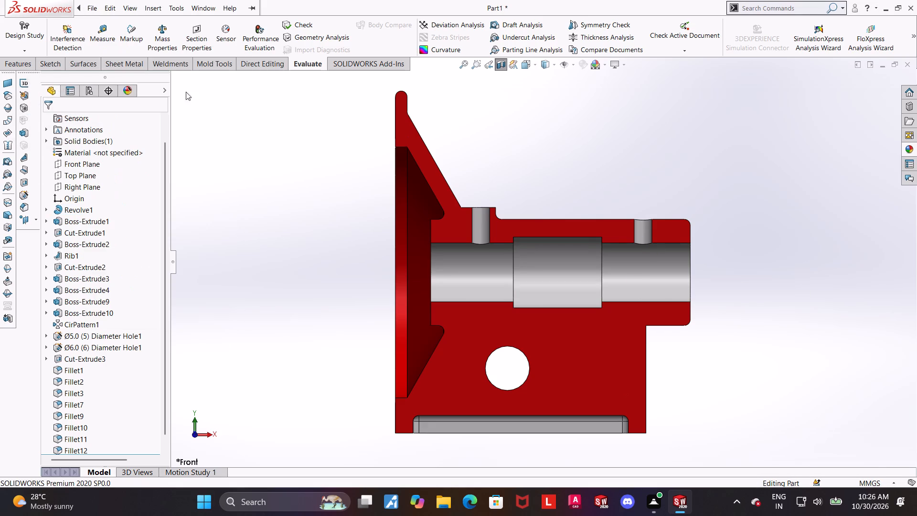
pyautogui.click(111, 27)
pyautogui.click(490, 273)
pyautogui.press('Escape')
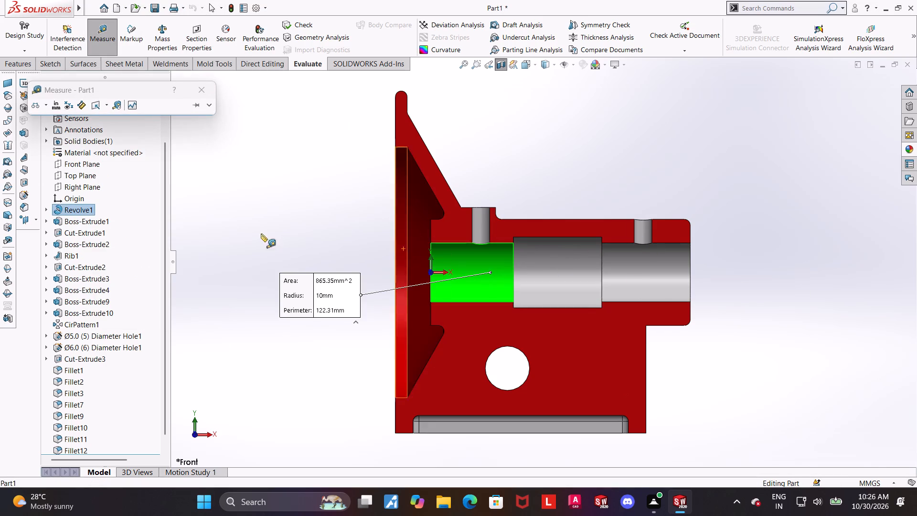
pyautogui.click(89, 41)
pyautogui.click(687, 256)
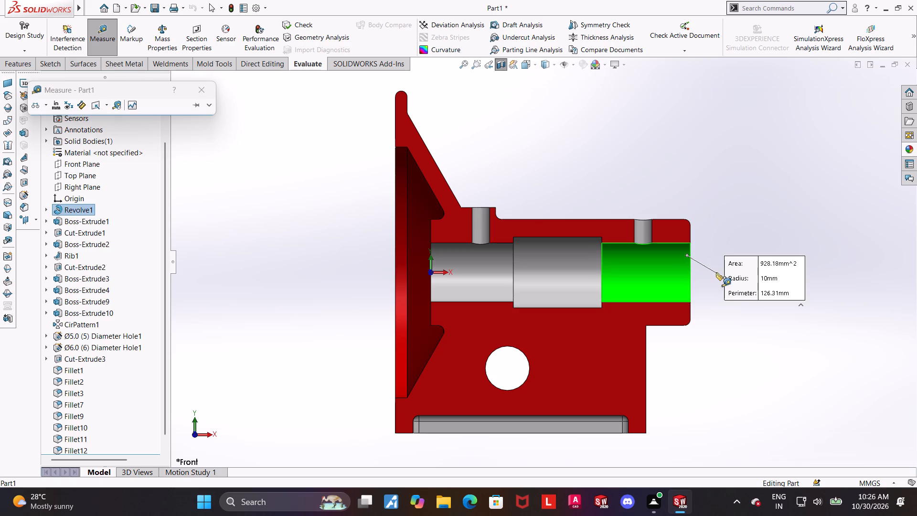
pyautogui.press('Escape')
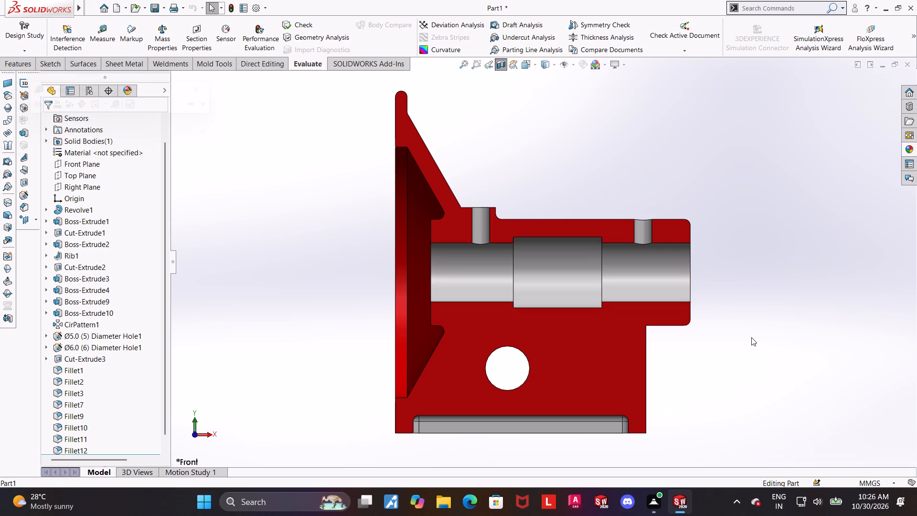
# Remove the section and show the whole bracket in Top view with hidden lines visible.
pyautogui.click(503, 71)
pyautogui.click(500, 66)
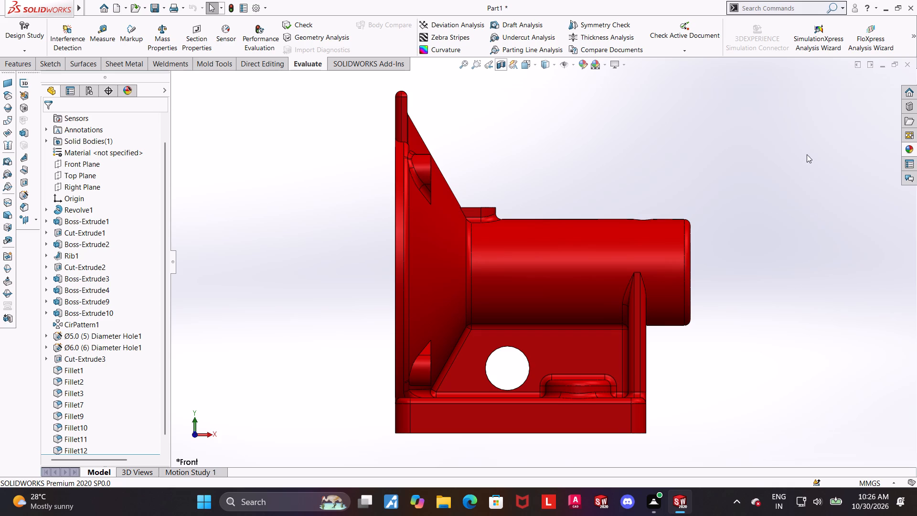
pyautogui.moveTo(635, 171); pyautogui.dragTo(630, 235, button='middle')
pyautogui.click(525, 70)
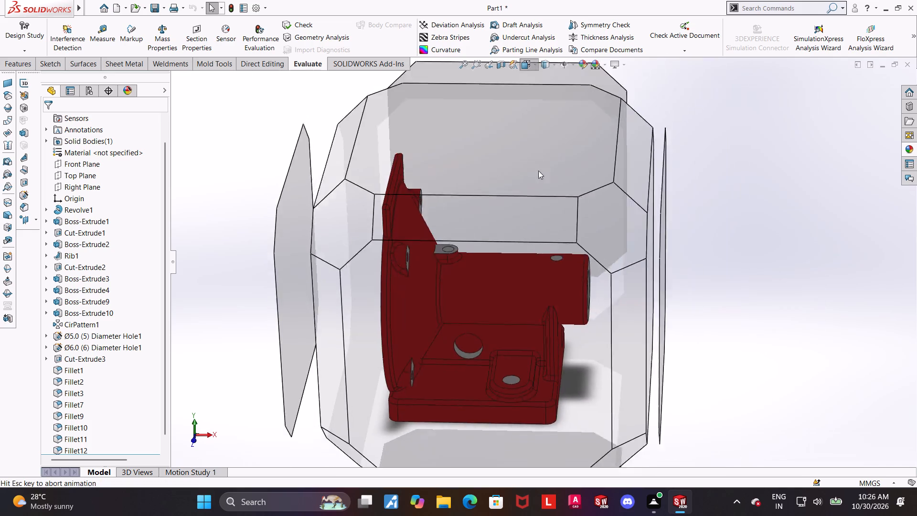
pyautogui.click(422, 216)
pyautogui.click(542, 64)
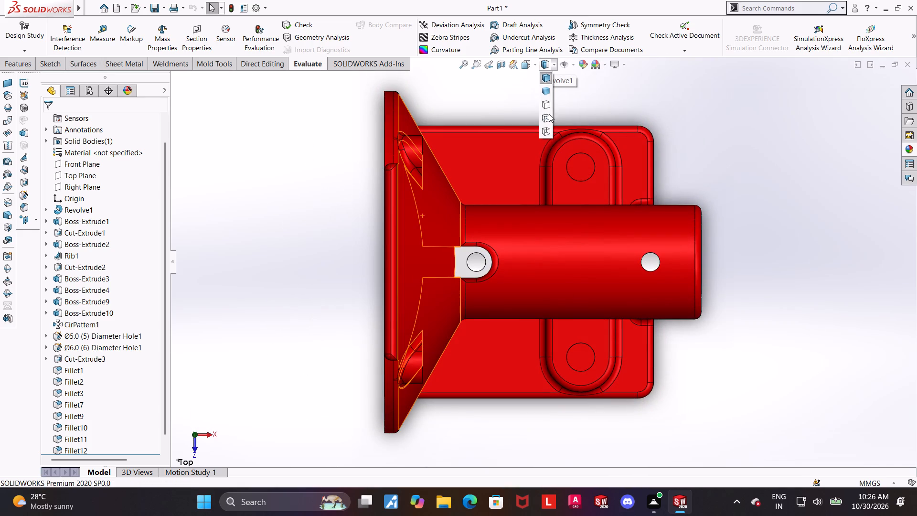
pyautogui.click(547, 111)
pyautogui.click(548, 115)
pyautogui.click(737, 185)
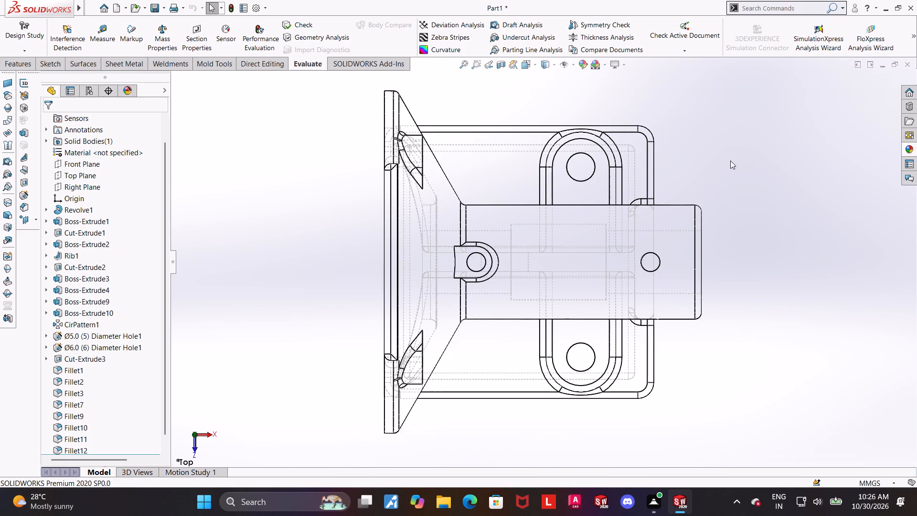
# Fillet the two short edges where the sides of the lug on top of the barrel meet the conical flange, with a 2 mm radius.
pyautogui.moveTo(653, 173); pyautogui.dragTo(563, 322, button='middle')
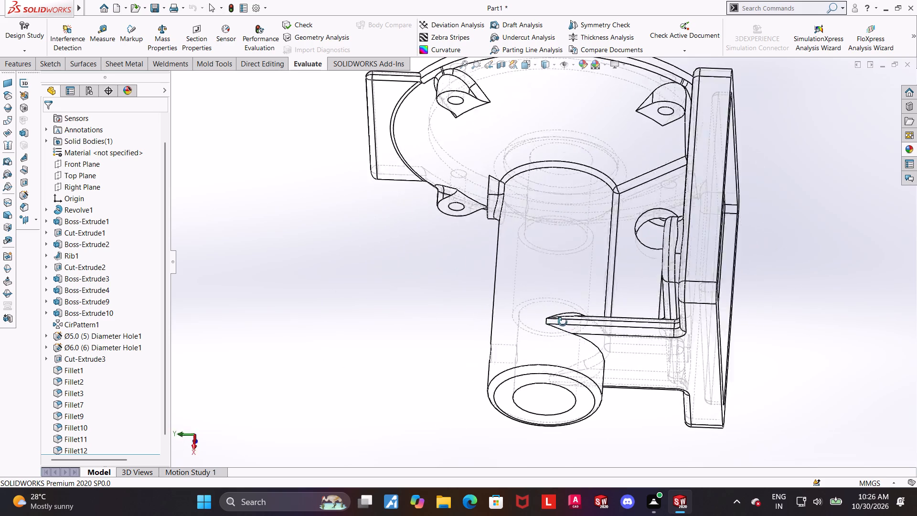
pyautogui.moveTo(563, 322); pyautogui.dragTo(656, 141, button='middle')
pyautogui.scroll(-4, 531, 183)
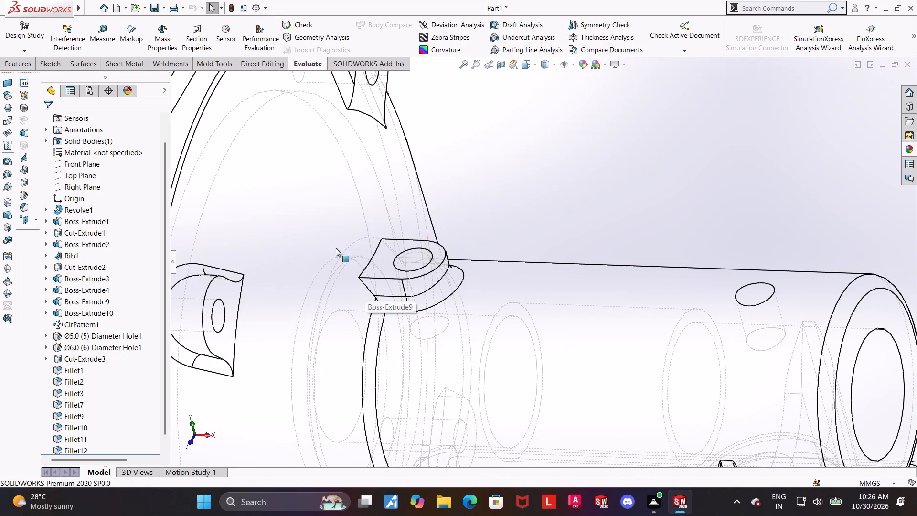
pyautogui.click(17, 61)
pyautogui.click(321, 24)
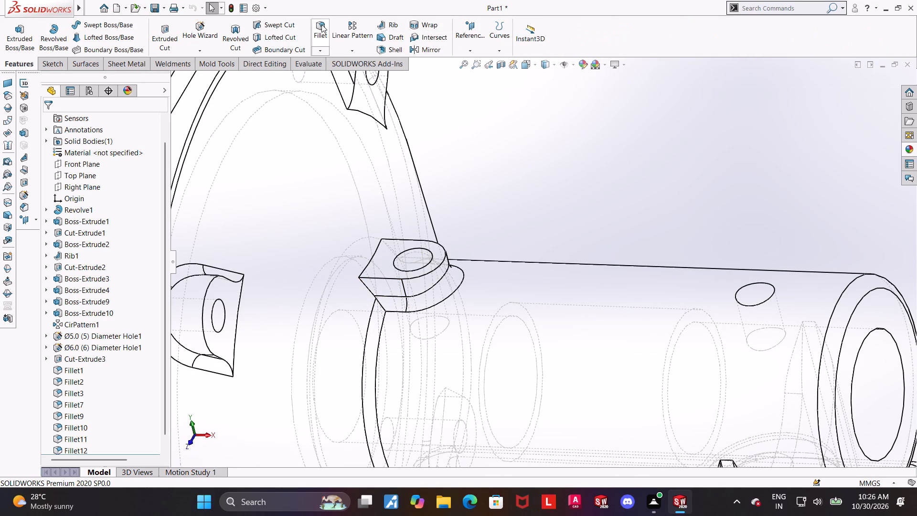
pyautogui.click(366, 287)
pyautogui.moveTo(571, 215); pyautogui.dragTo(474, 323, button='middle')
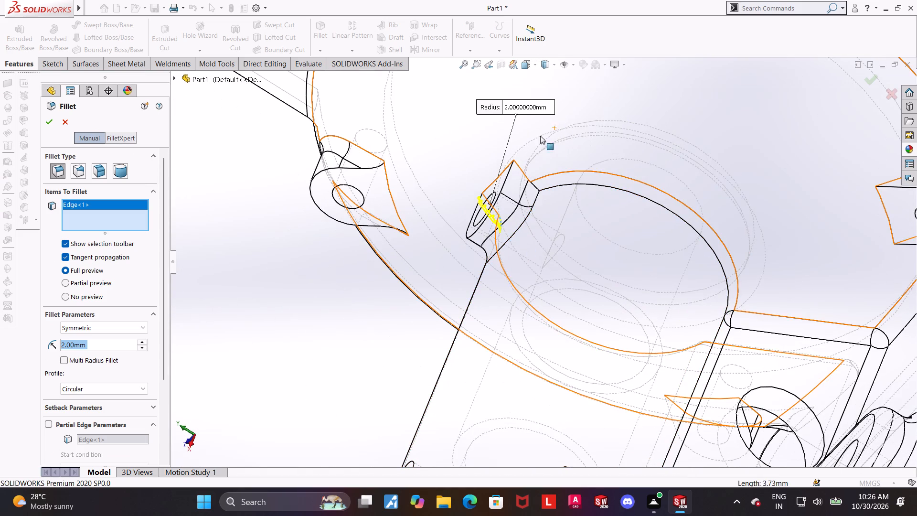
pyautogui.click(522, 171)
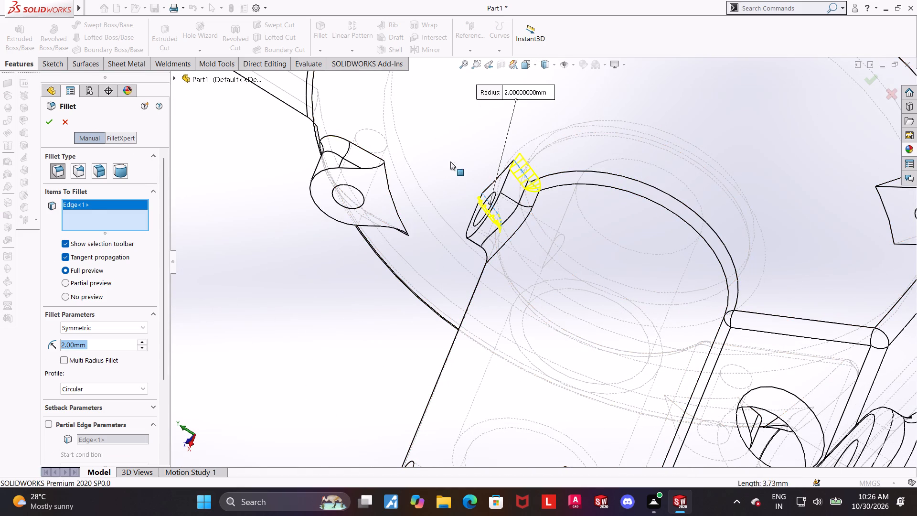
pyautogui.click(49, 121)
# Examine the filleted lug and the barrel obliquely and in Top view with hidden lines visible.
pyautogui.scroll(4, 513, 280)
pyautogui.moveTo(569, 350); pyautogui.dragTo(675, 171, button='middle')
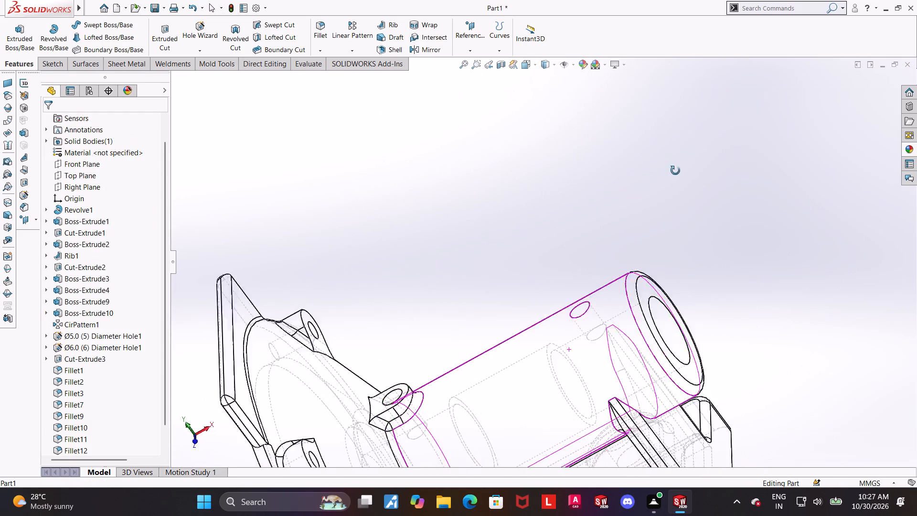
pyautogui.moveTo(675, 171); pyautogui.dragTo(702, 212, button='middle')
pyautogui.click(532, 65)
pyautogui.click(427, 301)
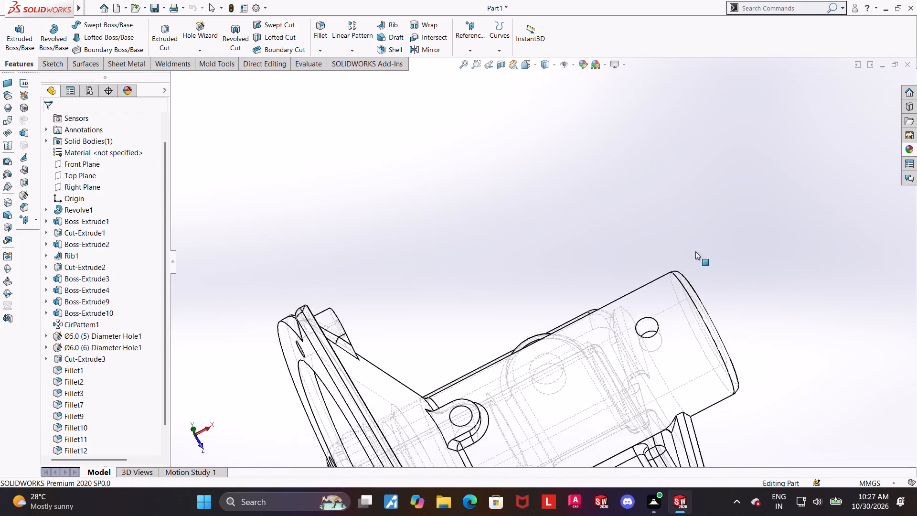
pyautogui.scroll(-1, 422, 274)
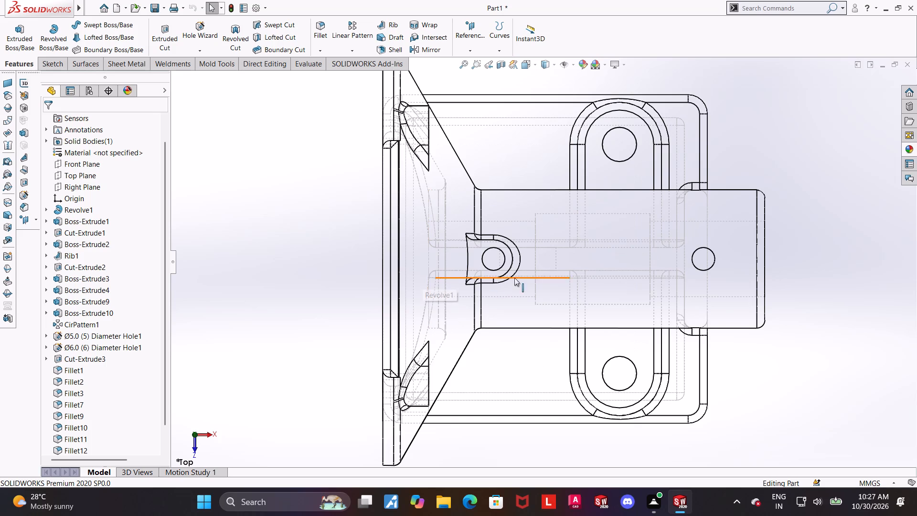
pyautogui.scroll(-2, 914, 290)
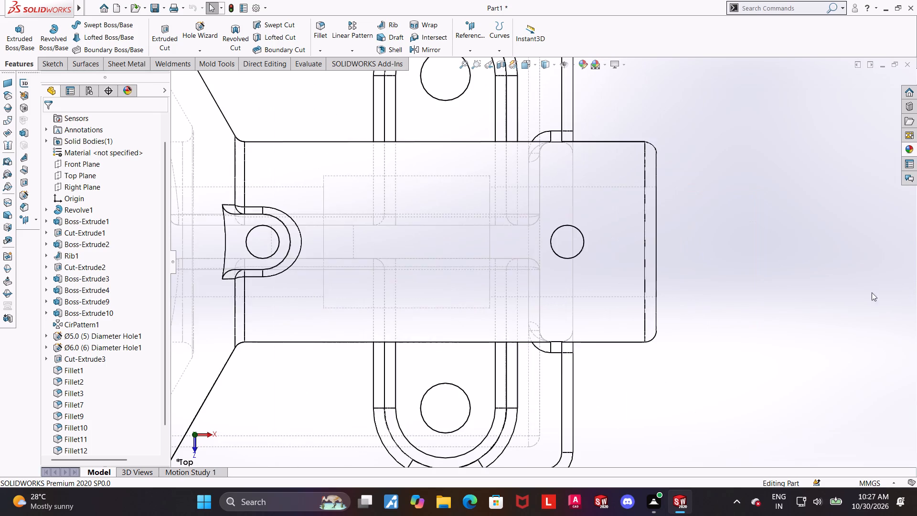
pyautogui.scroll(4, 778, 292)
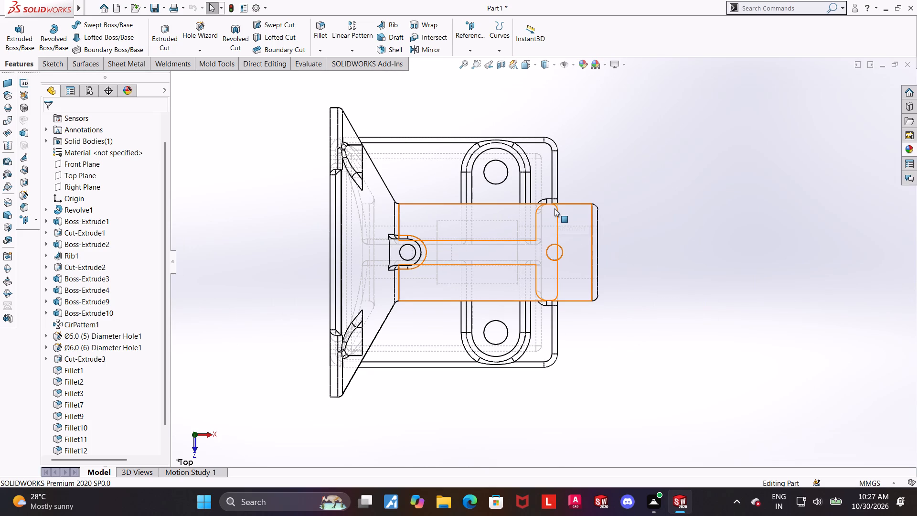
# Show the bracket in Isometric view, shaded with edges, and look it over.
pyautogui.hotkey('ctrl', '7')
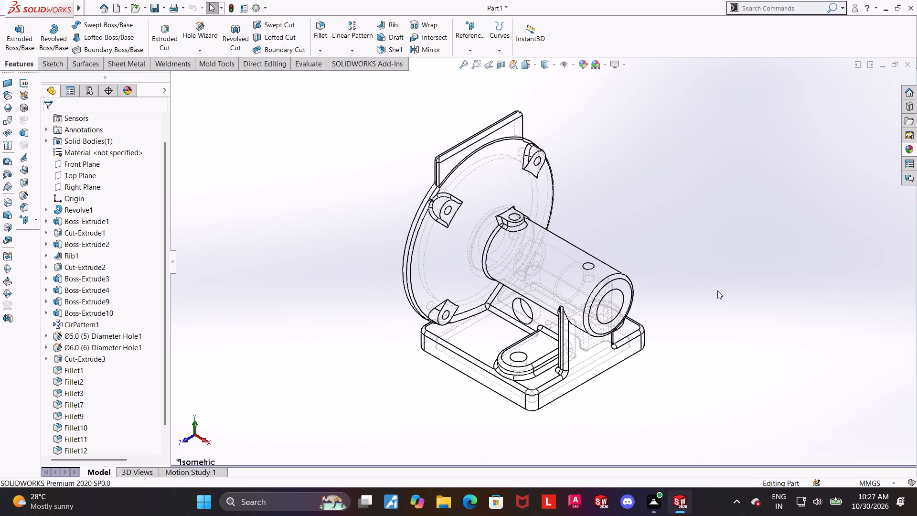
pyautogui.click(547, 65)
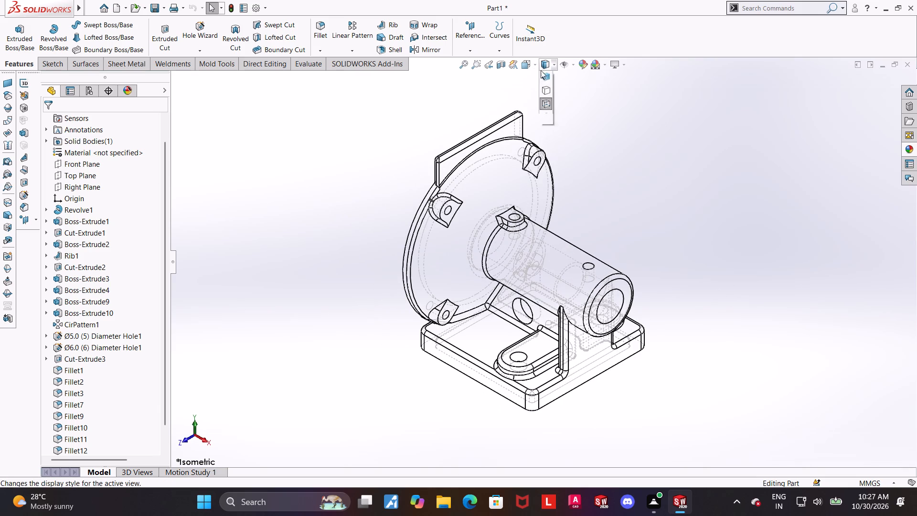
pyautogui.click(541, 79)
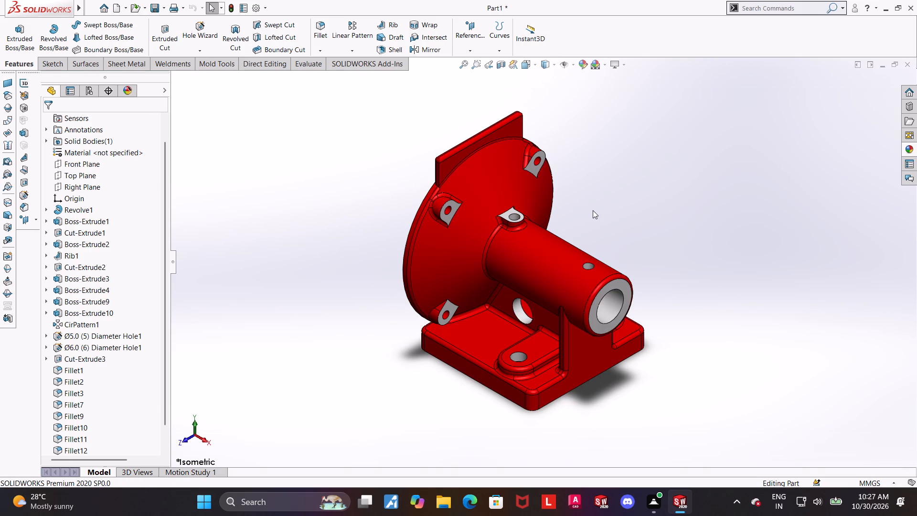
pyautogui.scroll(-1, 471, 337)
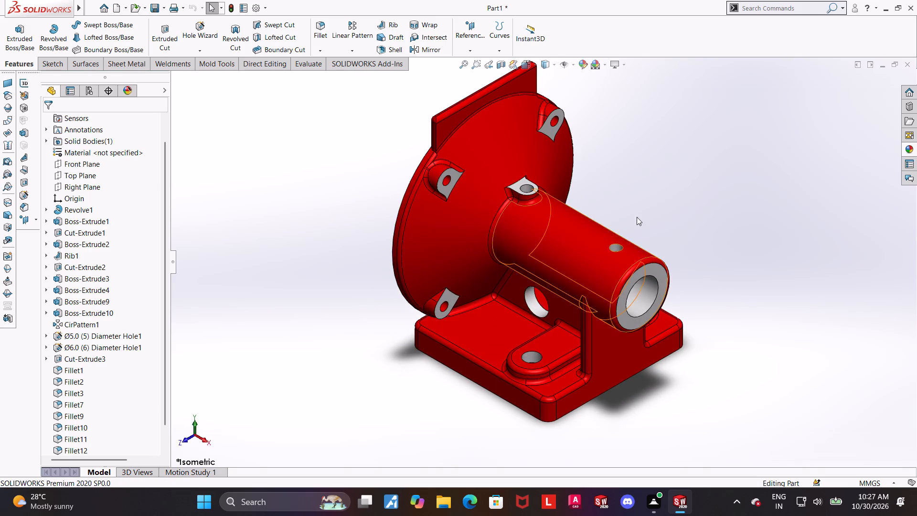
pyautogui.scroll(1, 637, 202)
pyautogui.scroll(-2, 566, 186)
pyautogui.scroll(1, 691, 236)
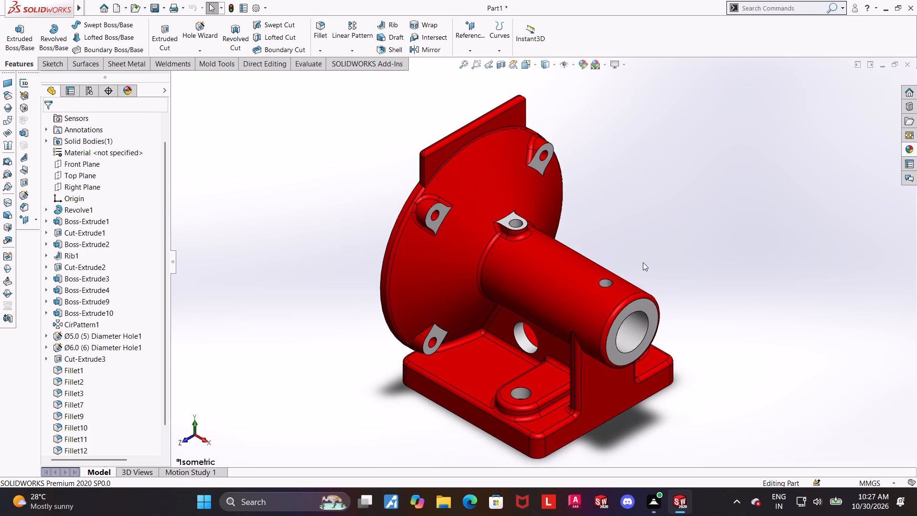
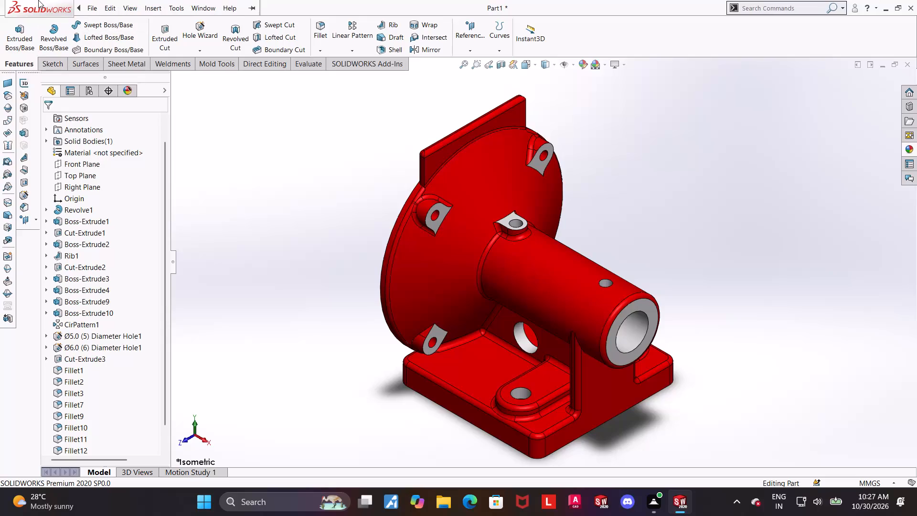
# Save the part in the Downloads folder as a SOLIDWORKS Part named "conical flanged sleeve".
pyautogui.click(116, 128)
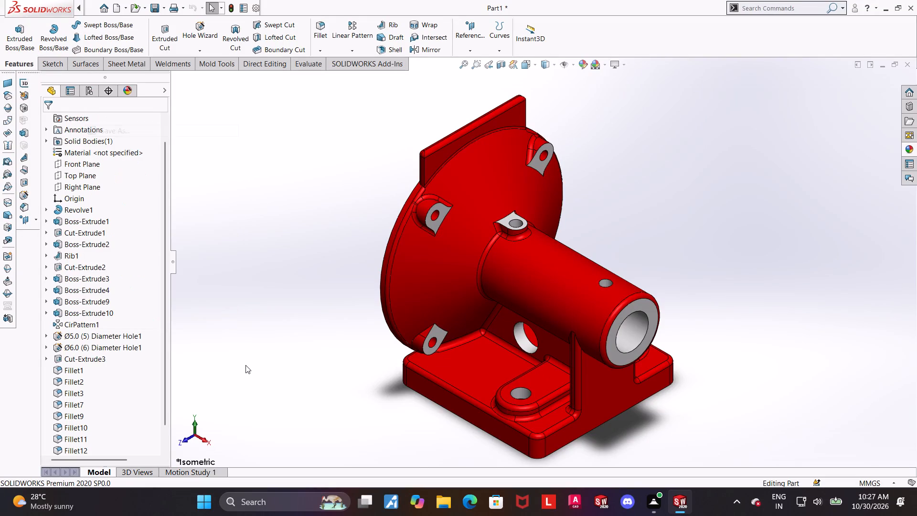
pyautogui.write('conmi')
pyautogui.press('BackSpace')
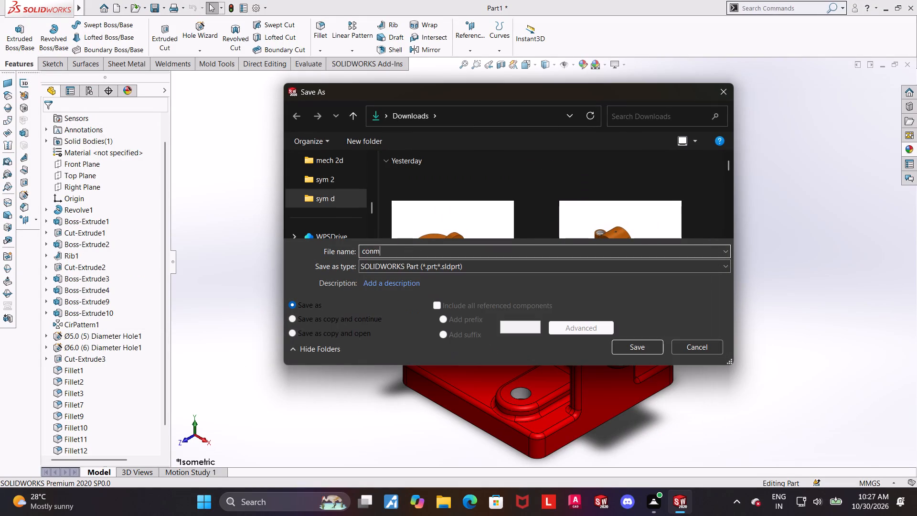
pyautogui.press('BackSpace')
pyautogui.write('ical flanged sleeve')
pyautogui.press('Return')
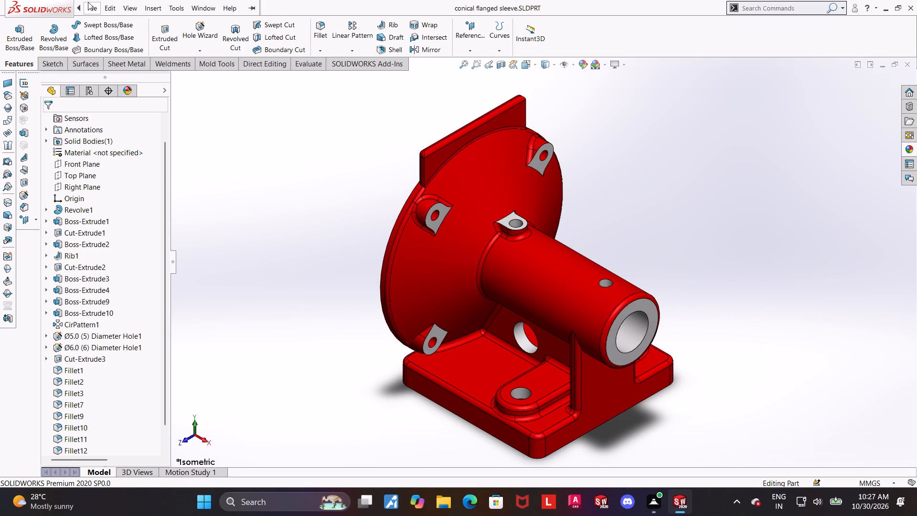
# Save the isometric view of the part as an Adobe Portable Document Format (*.pdf) file.
pyautogui.click(131, 129)
pyautogui.click(386, 265)
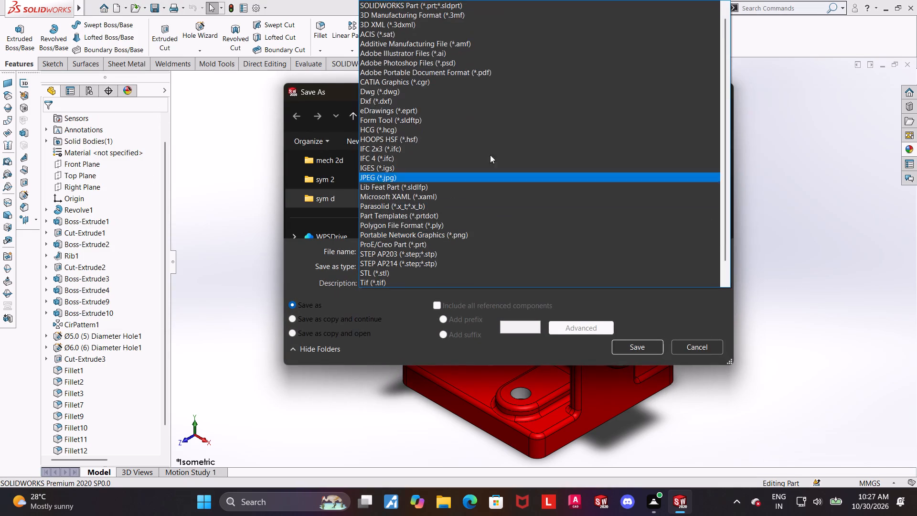
pyautogui.click(492, 71)
pyautogui.click(639, 367)
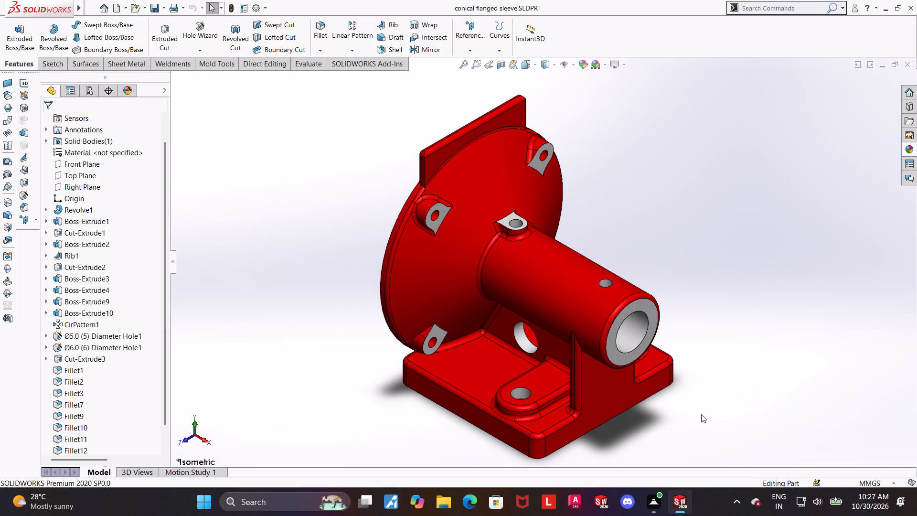
pyautogui.click(701, 414)
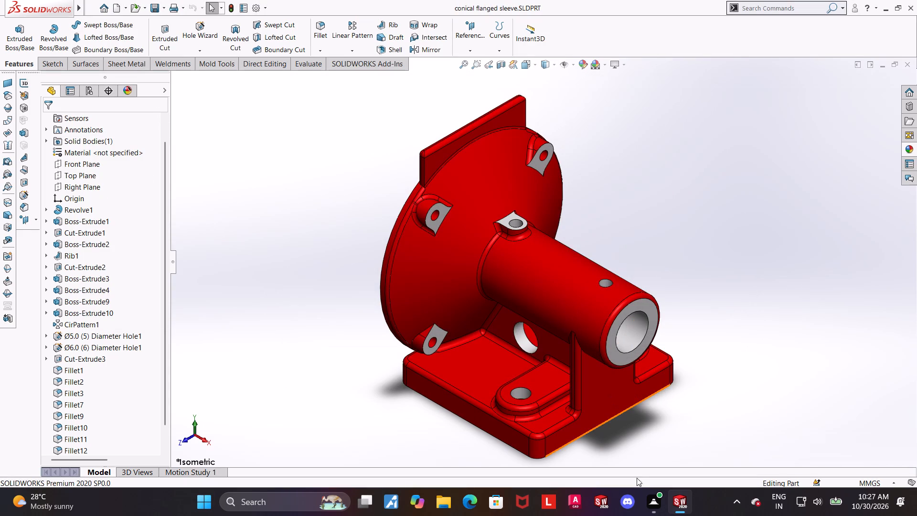